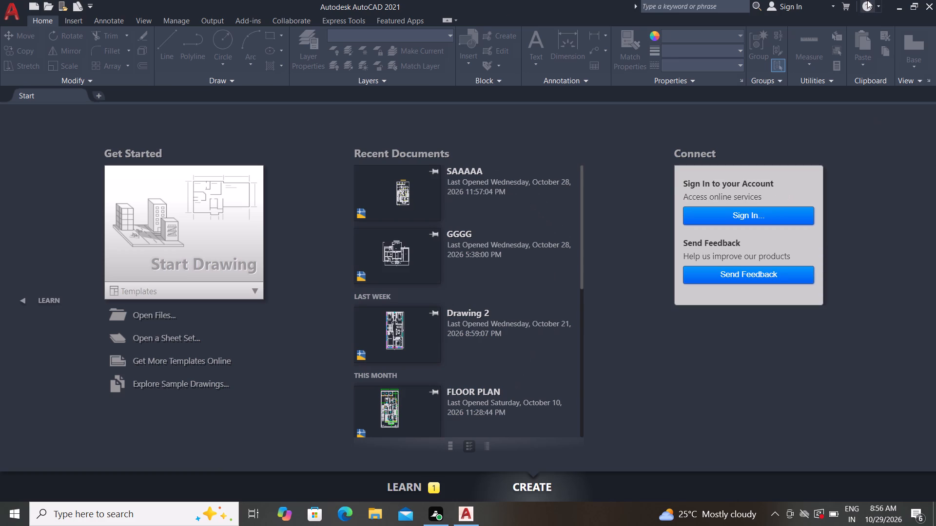
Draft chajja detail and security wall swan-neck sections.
Start a new blank drawing.
left_click(161, 258)
left_click(195, 251)
left_click(195, 251)
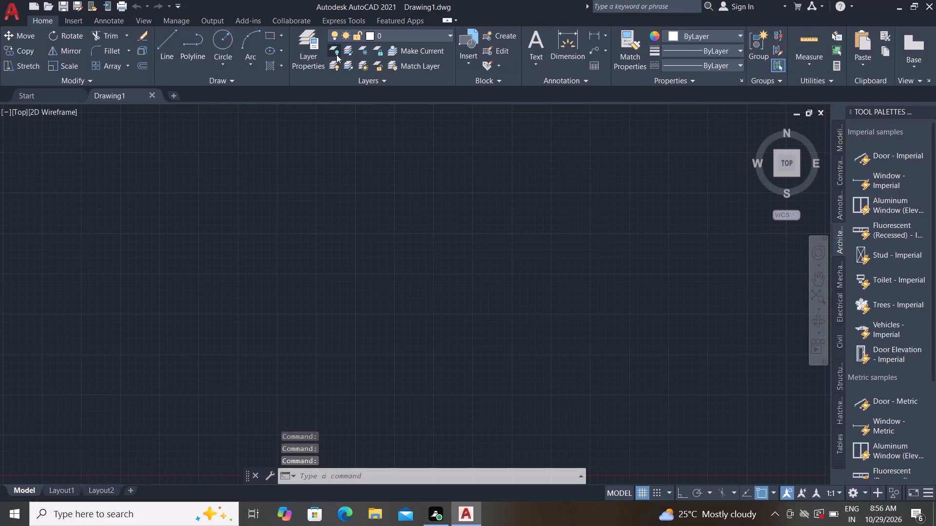
Configure the drawing units to decimal lengths with precision 0 and an insertion scale in Millimeters.
type("UN")
key("space")
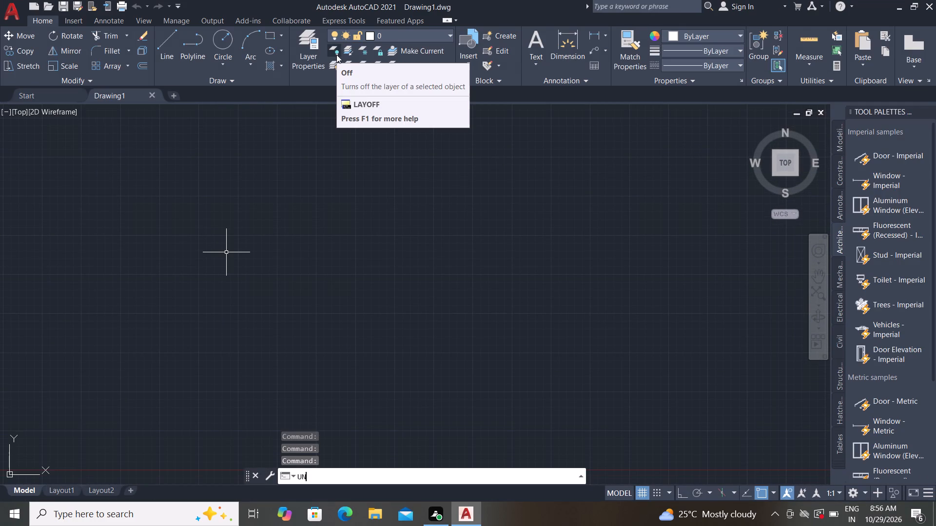
key("space")
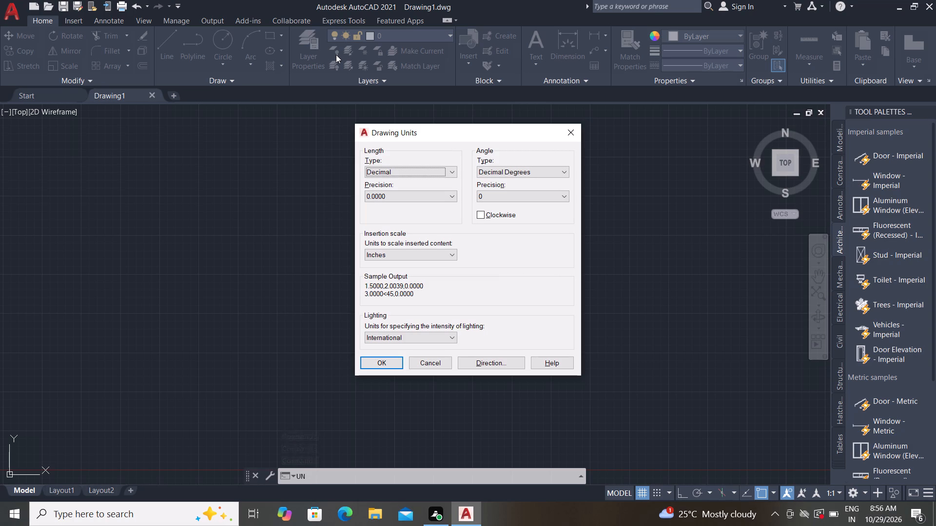
left_click(420, 200)
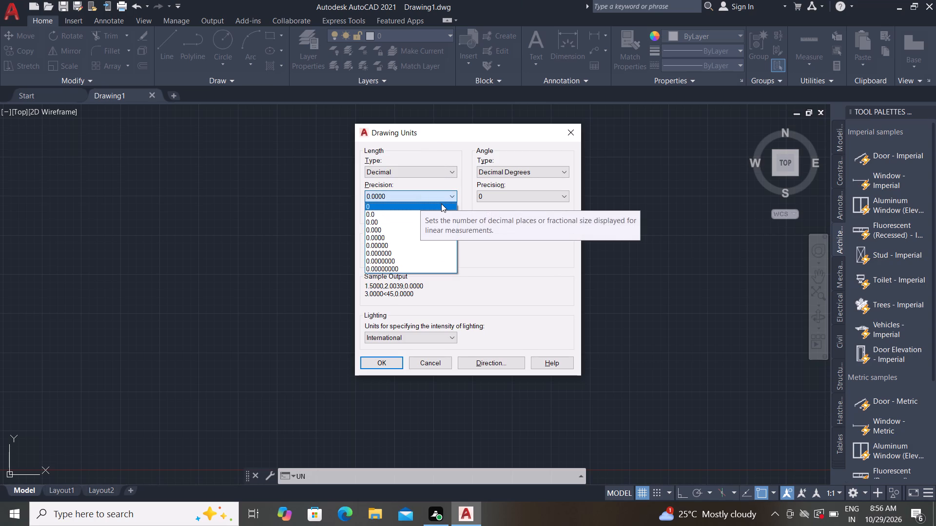
left_click(417, 231)
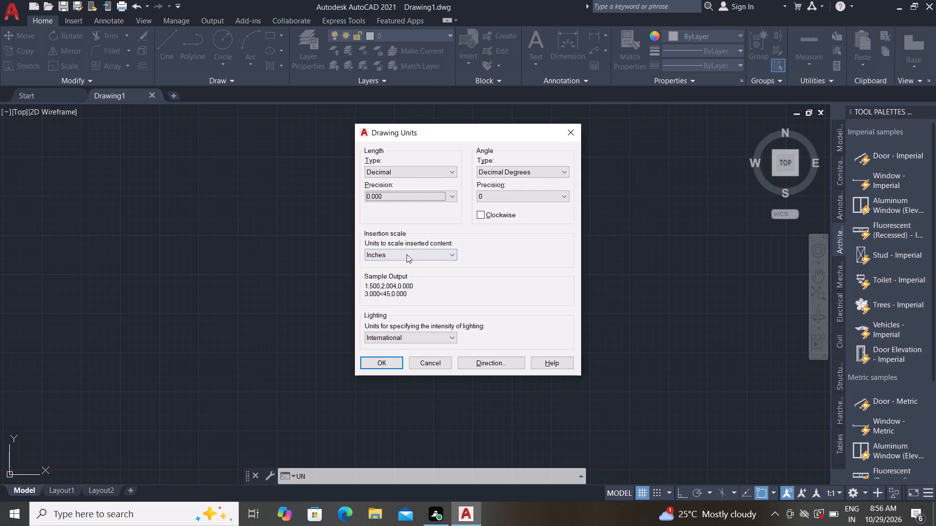
left_click(434, 208)
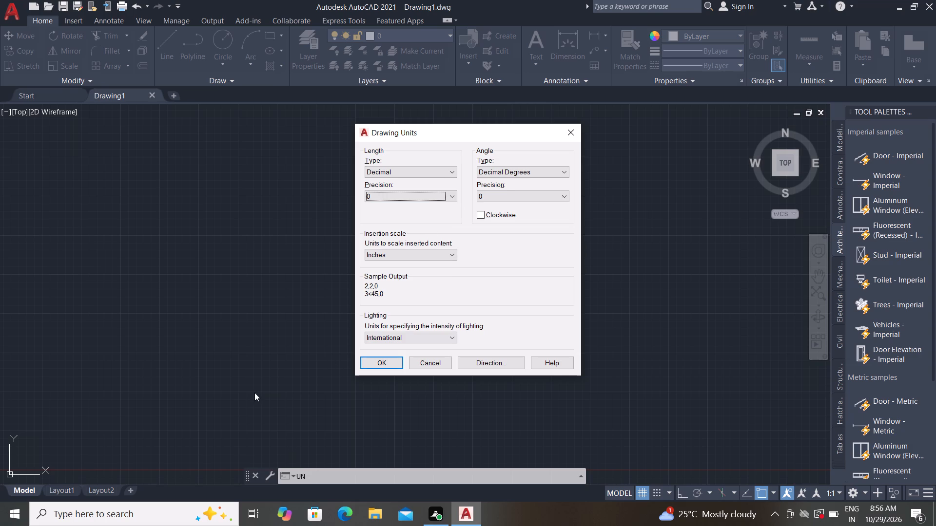
left_click(447, 260)
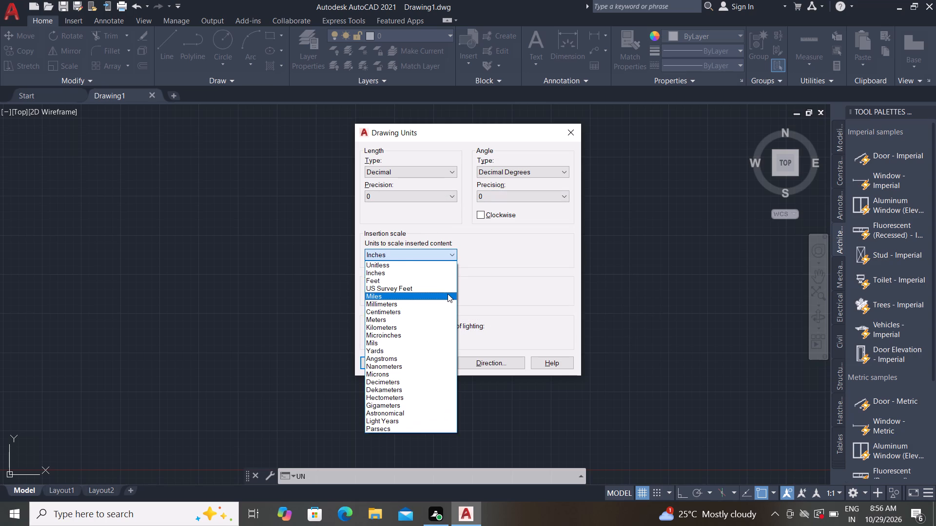
left_click(429, 301)
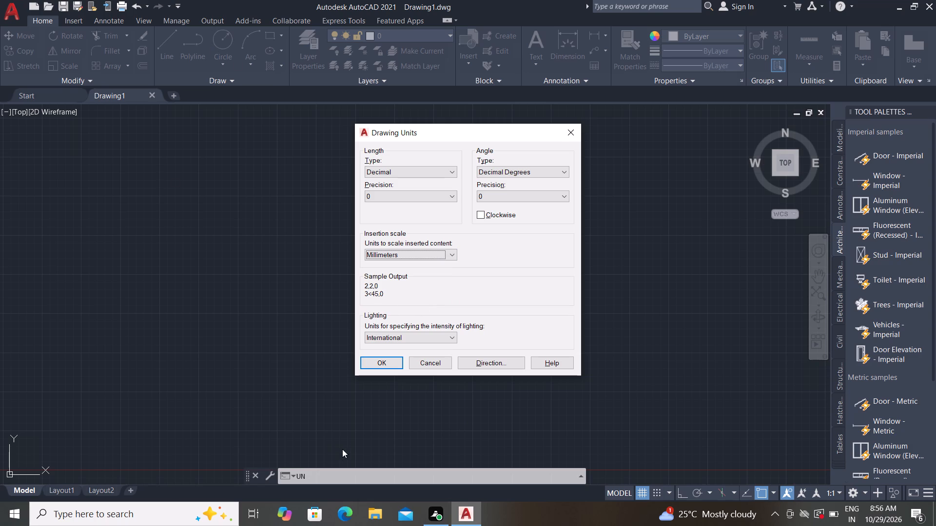
left_click_drag(387, 399, 393, 396)
left_click(384, 363)
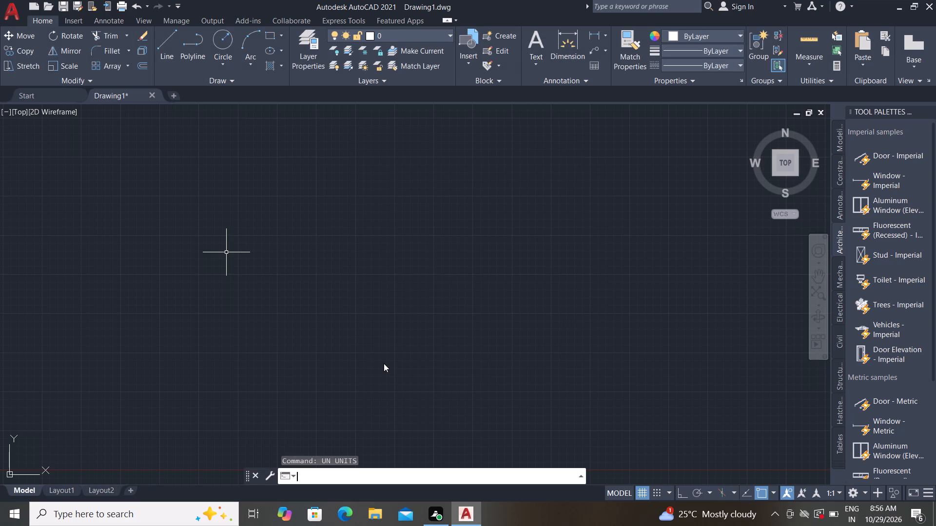
Open the Standard dimension style for modification at its text height setting.
type("D")
key("space")
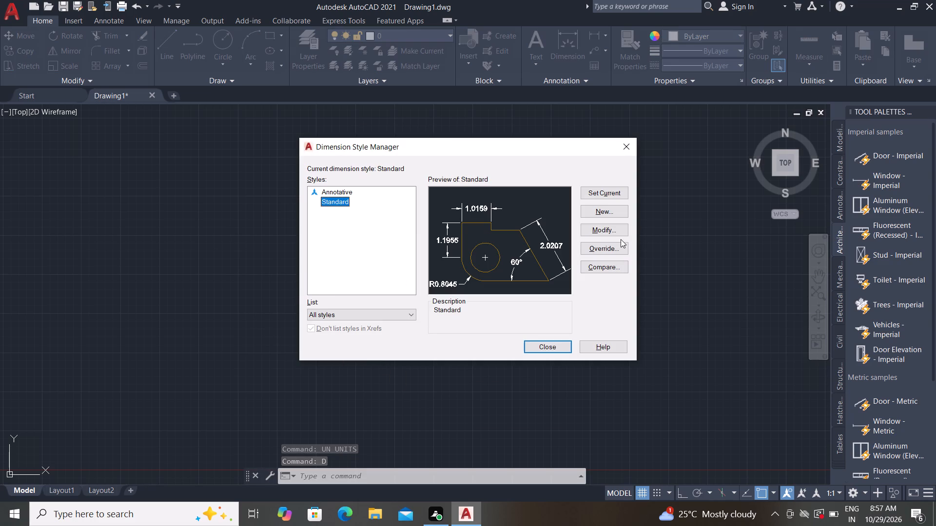
left_click(606, 228)
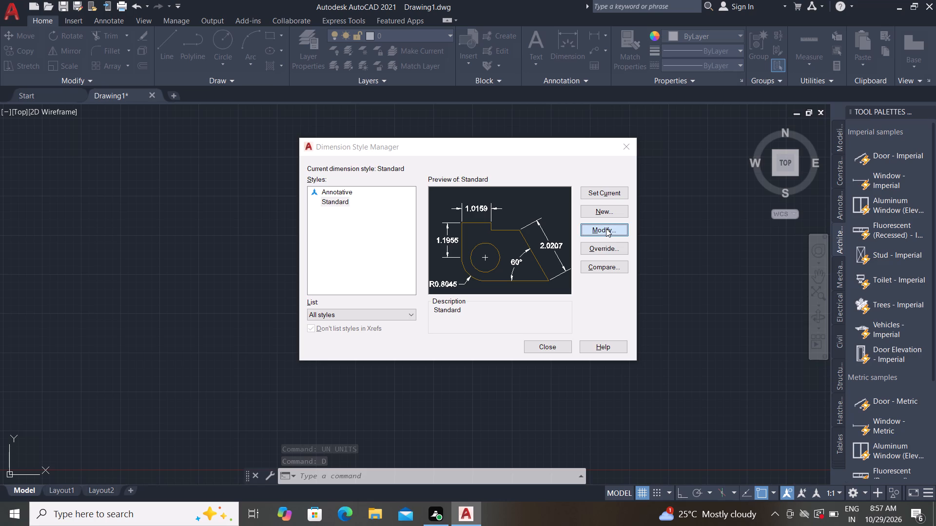
left_click(606, 228)
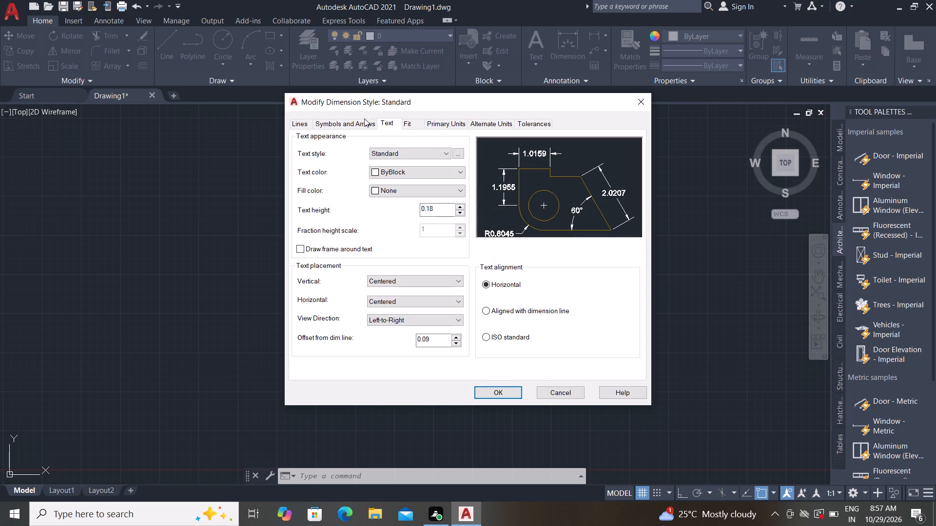
left_click(357, 116)
left_click(432, 213)
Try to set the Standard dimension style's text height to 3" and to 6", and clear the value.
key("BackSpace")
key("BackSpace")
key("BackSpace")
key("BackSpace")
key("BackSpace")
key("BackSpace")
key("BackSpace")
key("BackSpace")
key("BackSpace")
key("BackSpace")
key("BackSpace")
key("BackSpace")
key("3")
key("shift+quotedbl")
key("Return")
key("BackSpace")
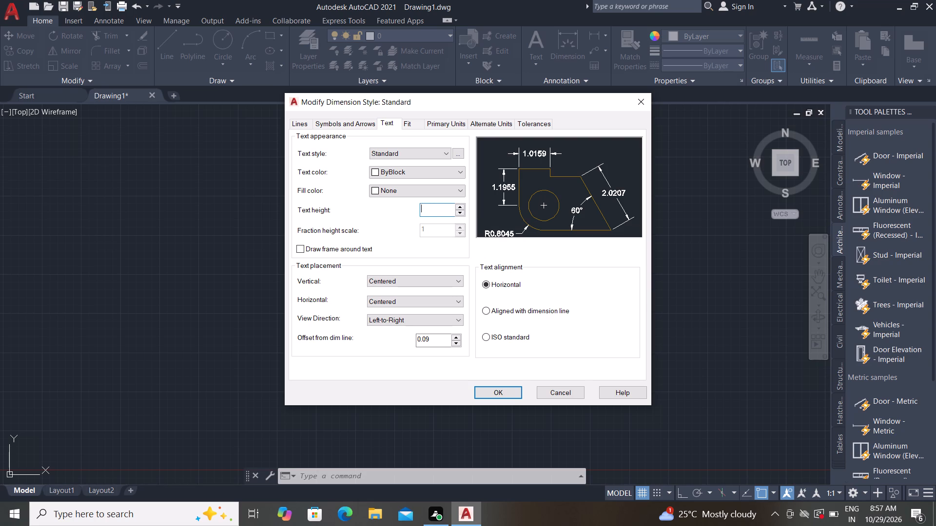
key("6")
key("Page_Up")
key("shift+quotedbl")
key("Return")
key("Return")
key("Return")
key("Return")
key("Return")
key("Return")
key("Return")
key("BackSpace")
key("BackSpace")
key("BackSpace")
Set the Standard dimension style's text height to 100 and apply it.
key("1")
key("0")
key("0")
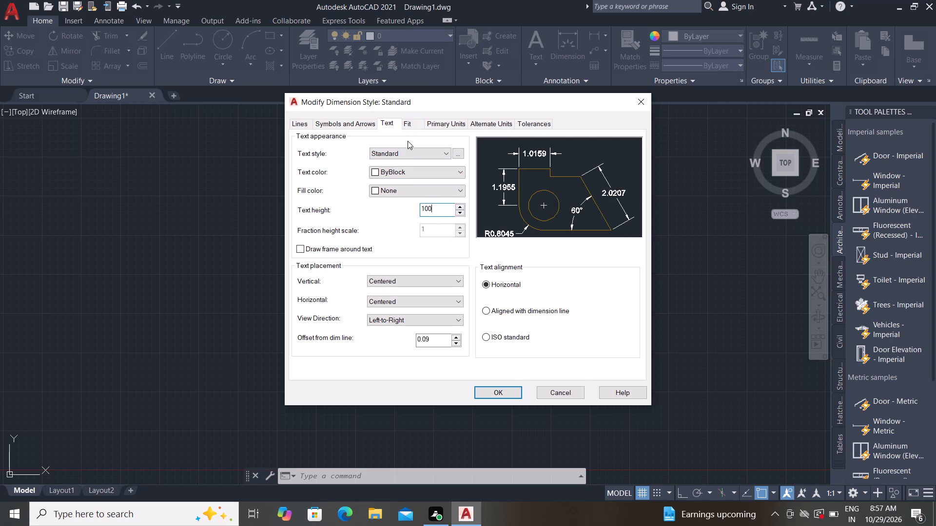
key("Return")
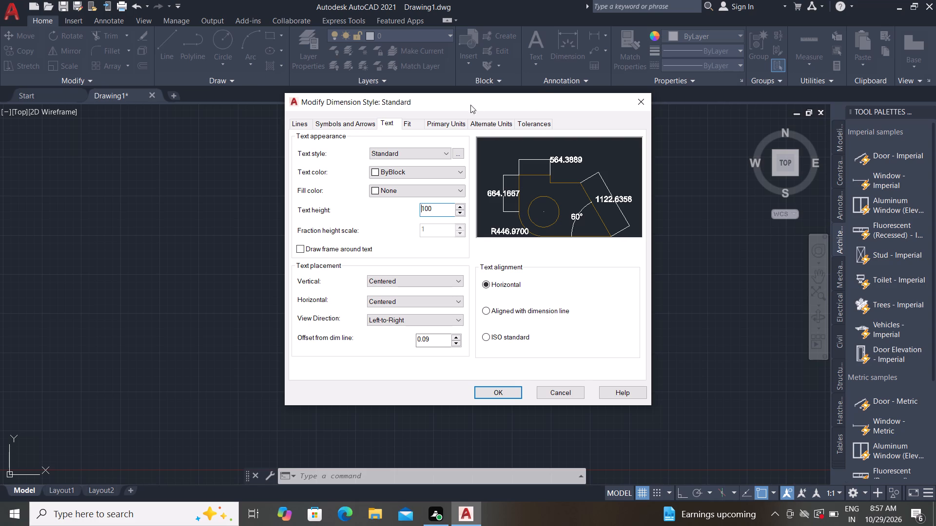
left_click(484, 368)
left_click(482, 390)
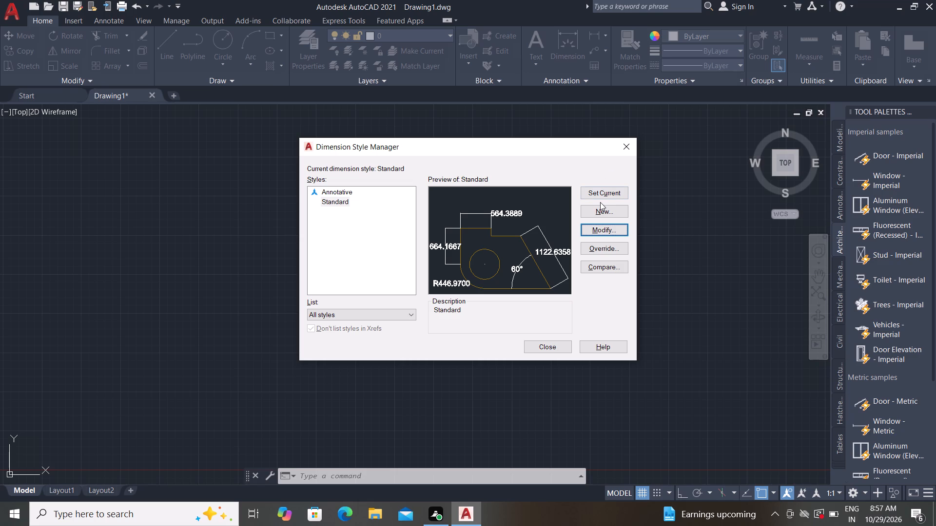
Set the Standard dimension style's primary linear unit precision to 0.
left_click(593, 234)
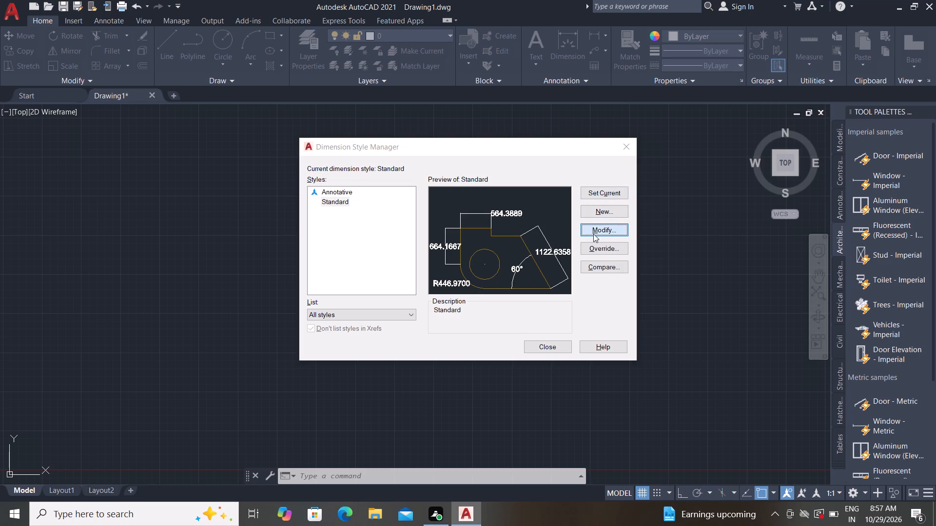
left_click(593, 234)
left_click(451, 125)
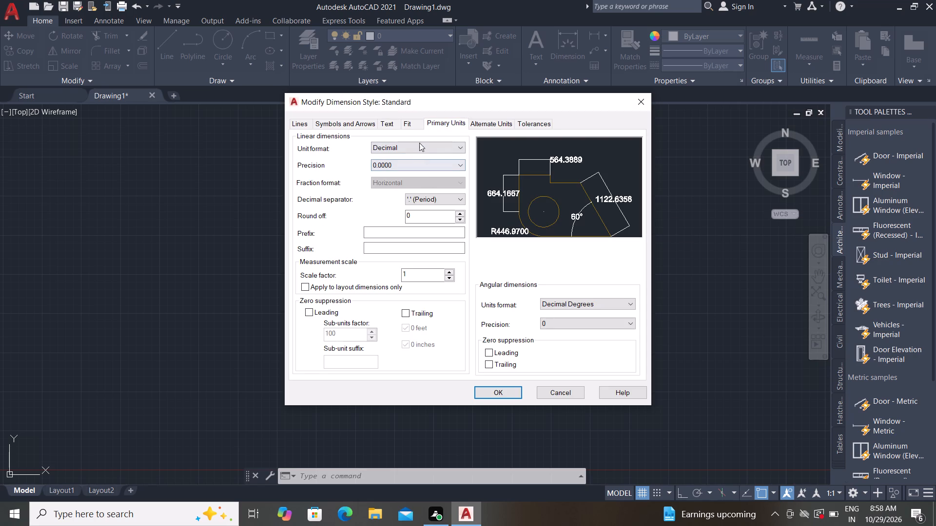
left_click(428, 168)
left_click(428, 178)
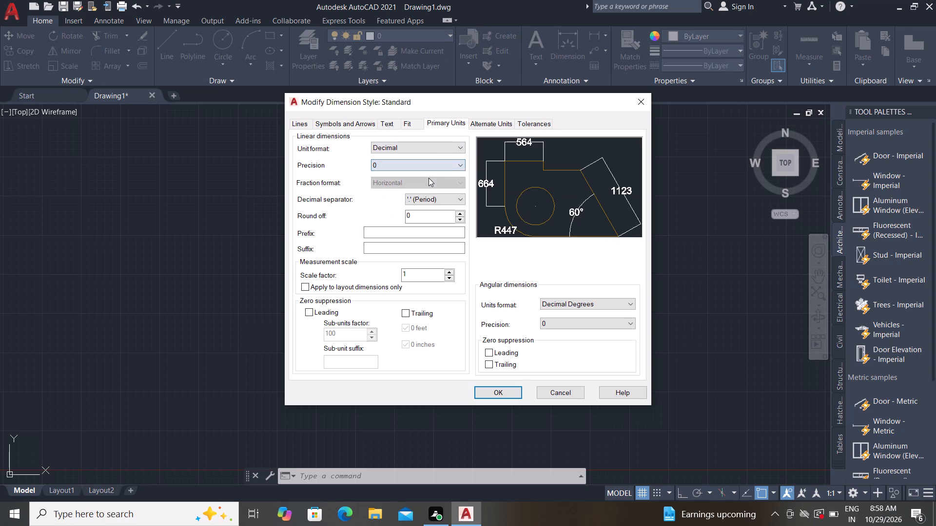
left_click(489, 389)
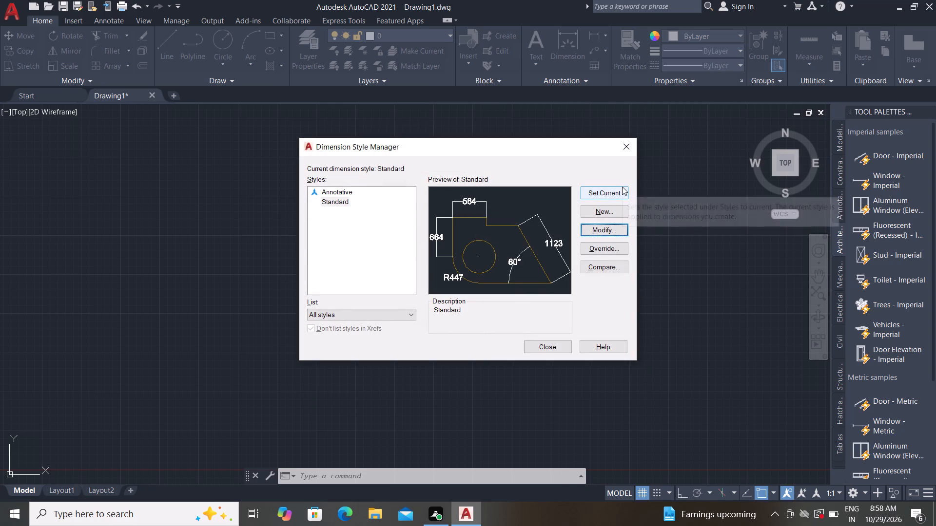
Make the Standard dimension style current and close the Dimension Style Manager.
left_click(622, 187)
triple_click(622, 187)
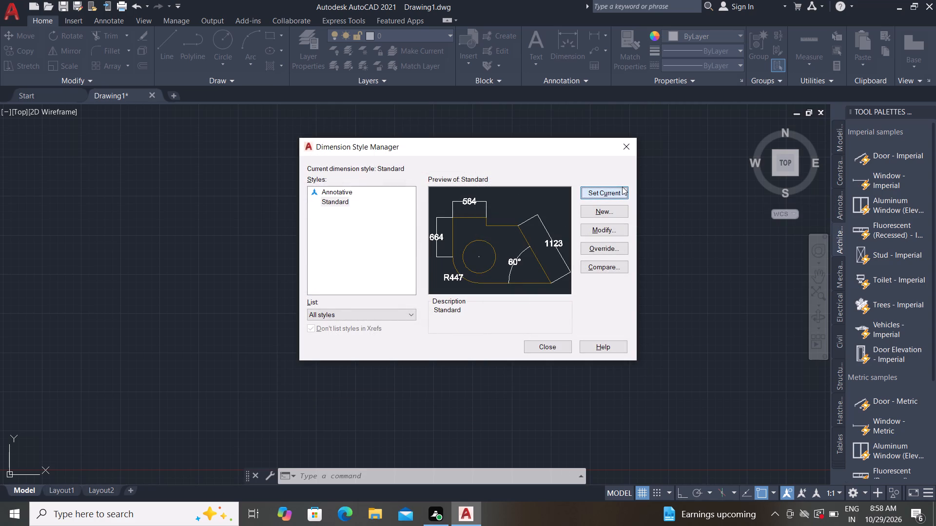
left_click(622, 187)
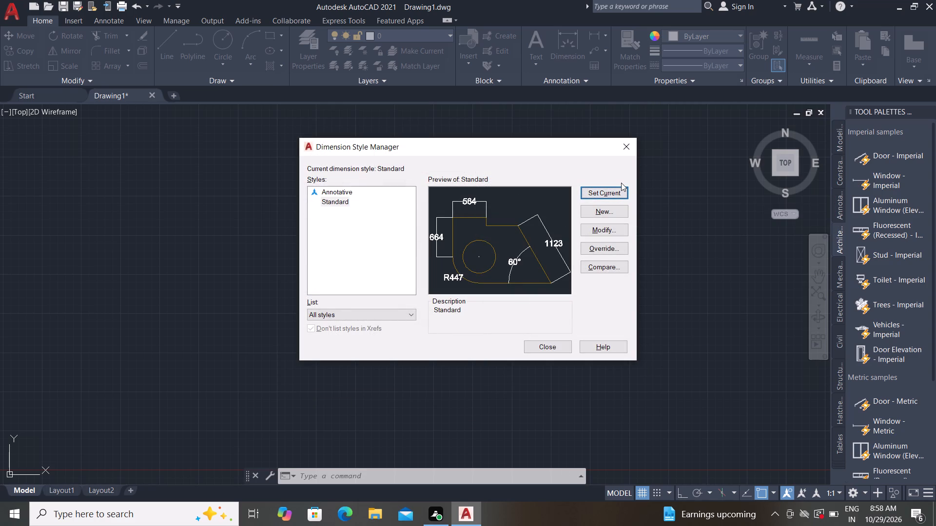
left_click(622, 177)
left_click(631, 147)
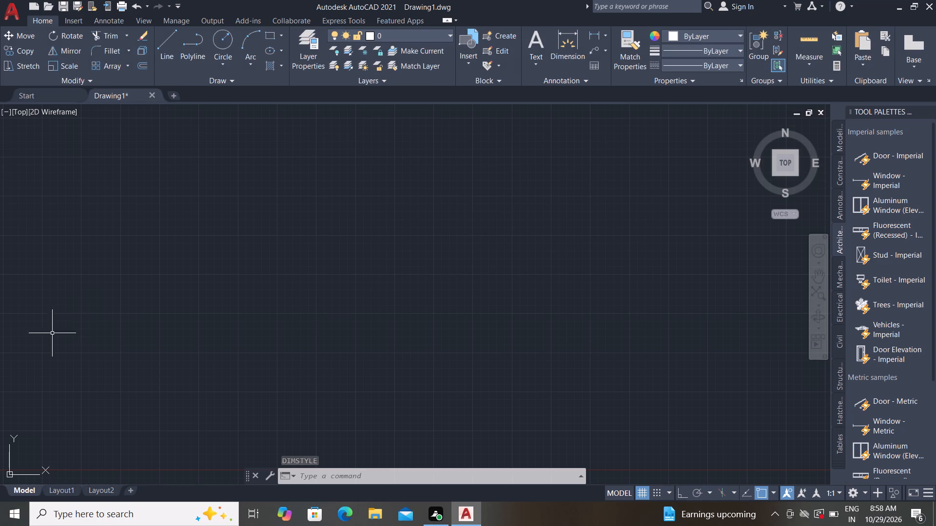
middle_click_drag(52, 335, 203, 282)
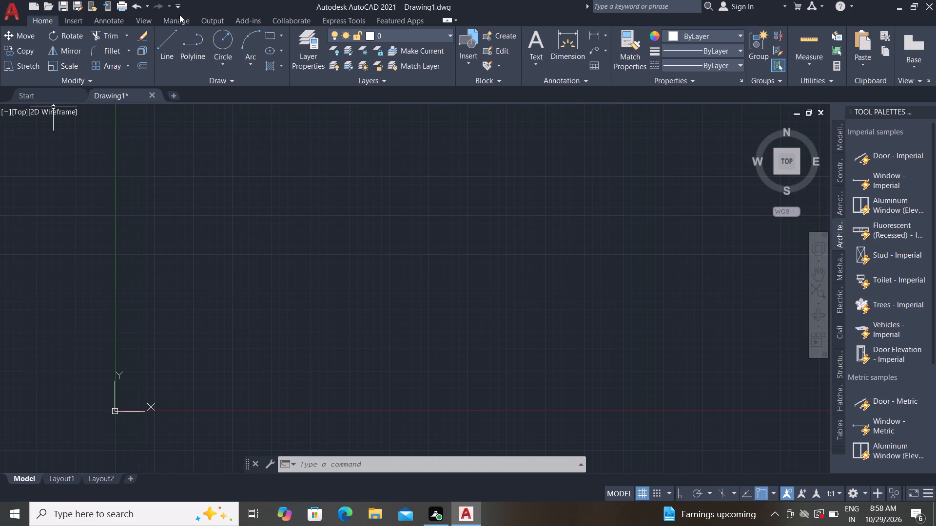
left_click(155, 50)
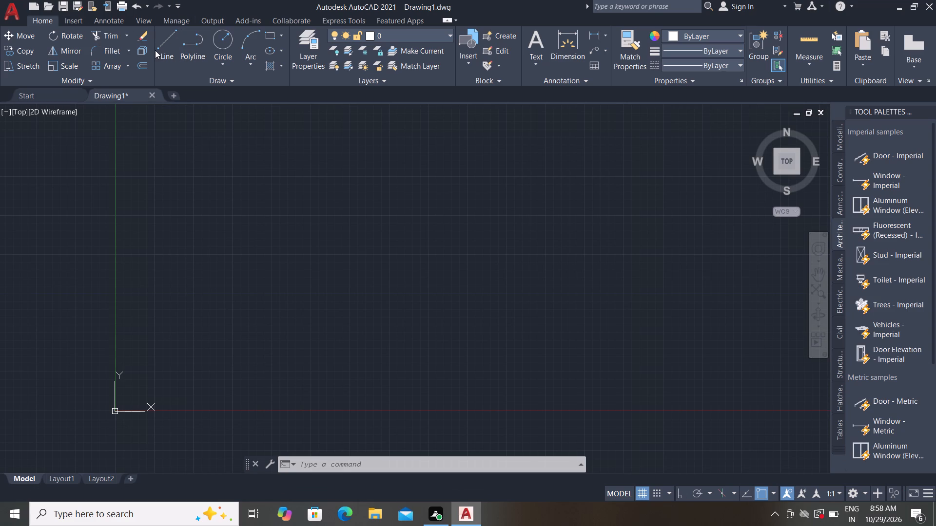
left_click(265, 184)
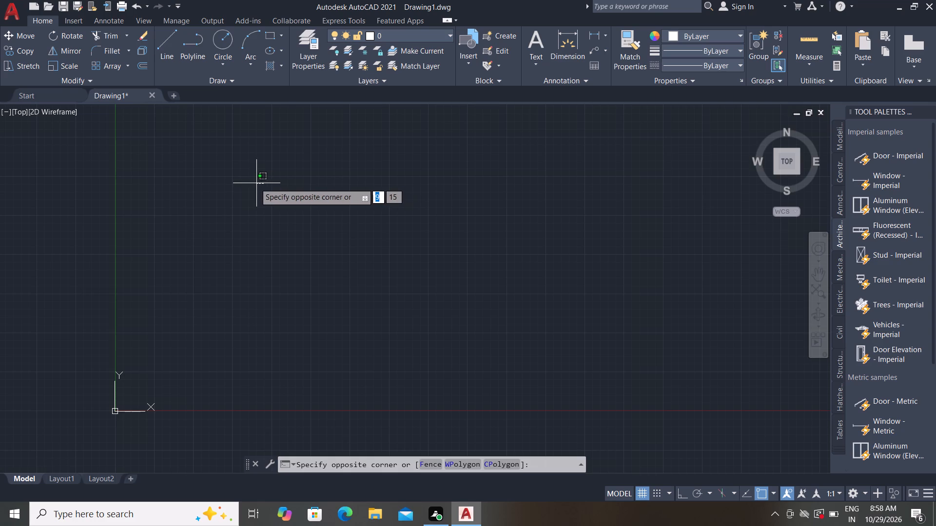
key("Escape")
Turn Ortho mode on and draw a vertical line 700 mm long, running downward from a point near the origin.
key("l")
key("space")
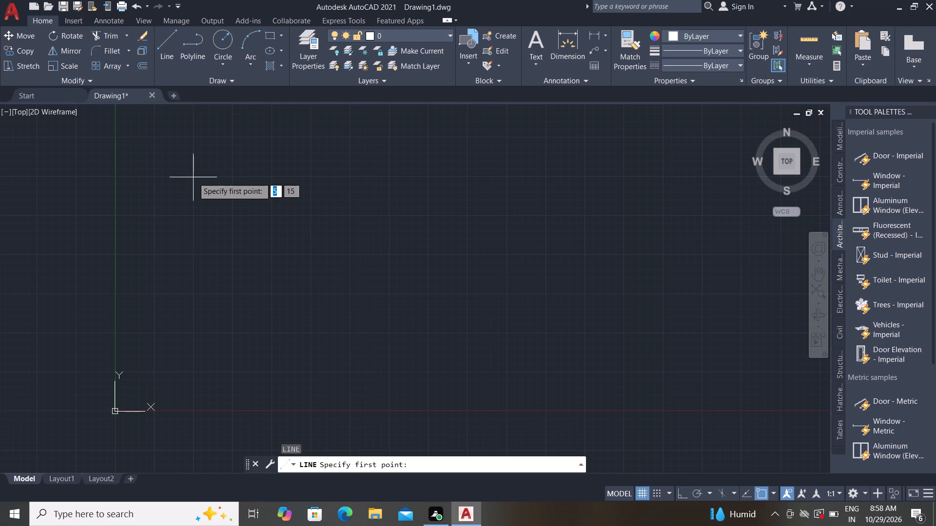
left_click(197, 178)
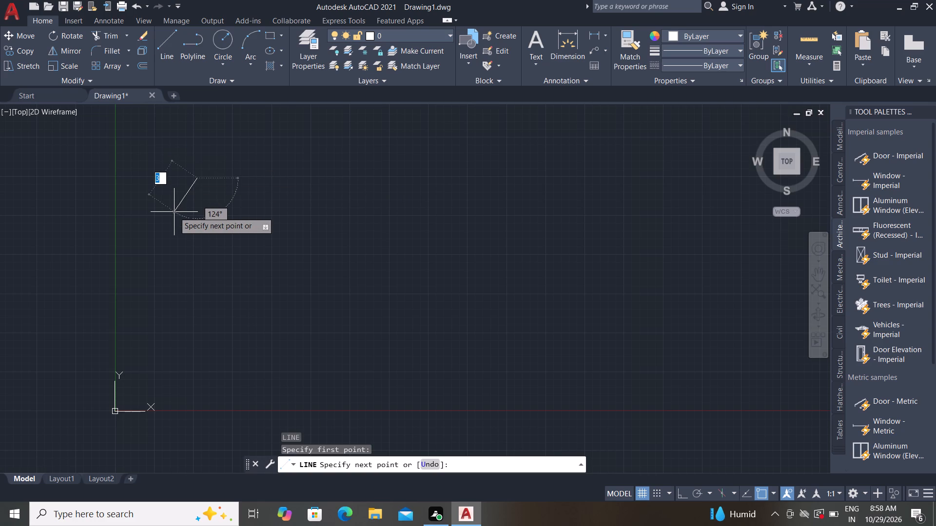
key("F8")
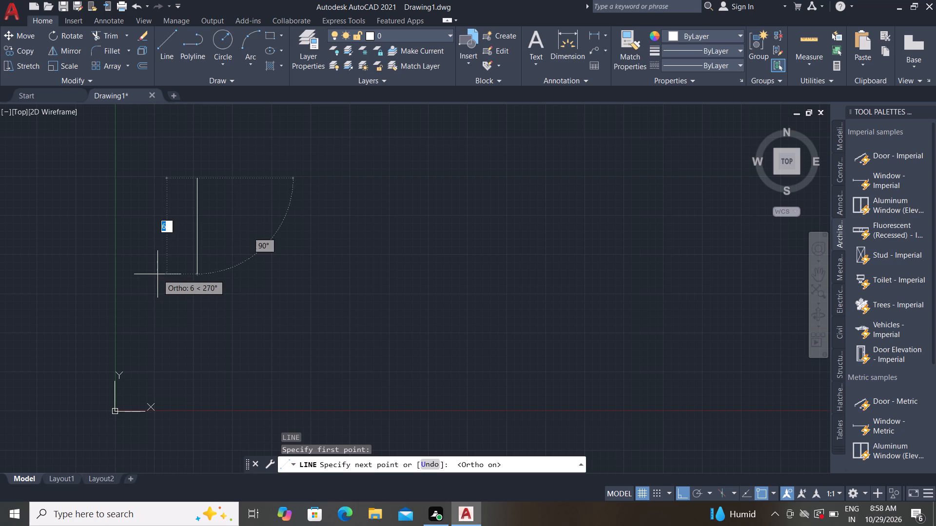
key("7")
type("00")
key("space")
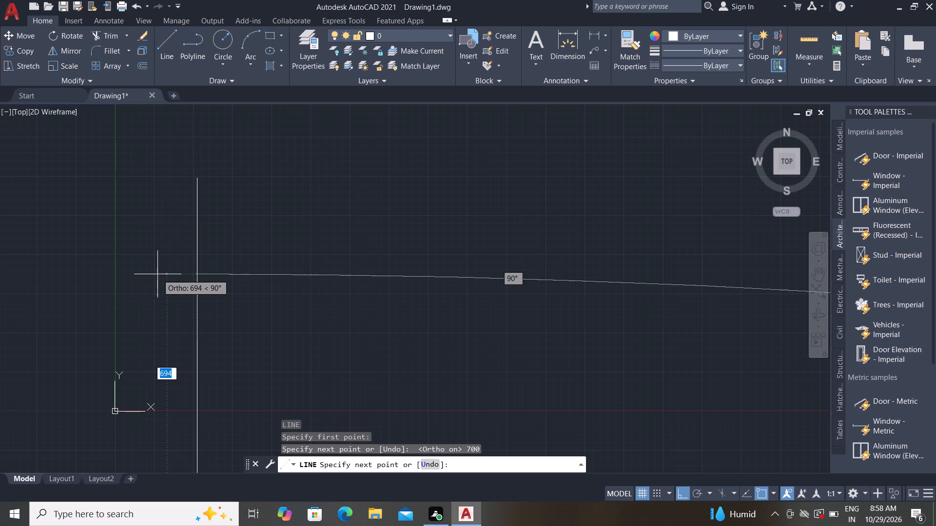
scroll(155, 270, "down", 3)
scroll(360, 346, "down", 2)
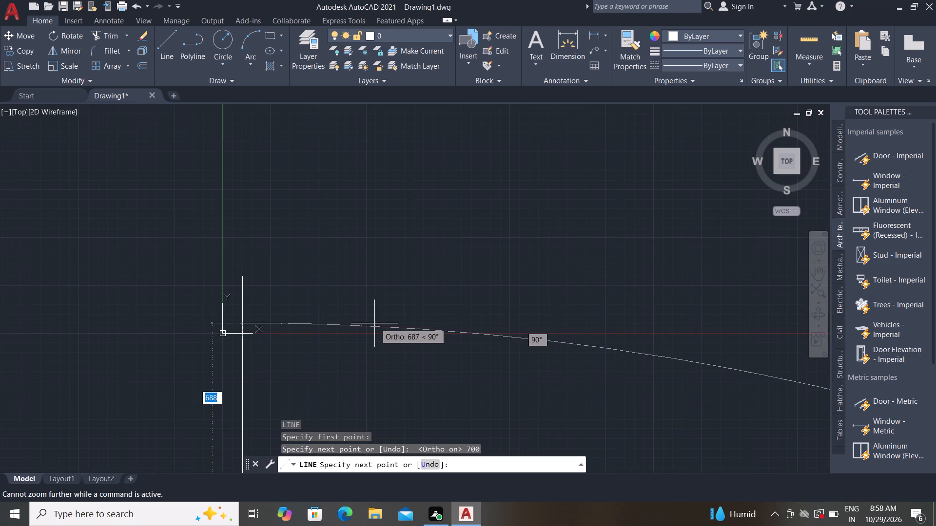
scroll(376, 322, "down", 2)
scroll(221, 289, "down", 6)
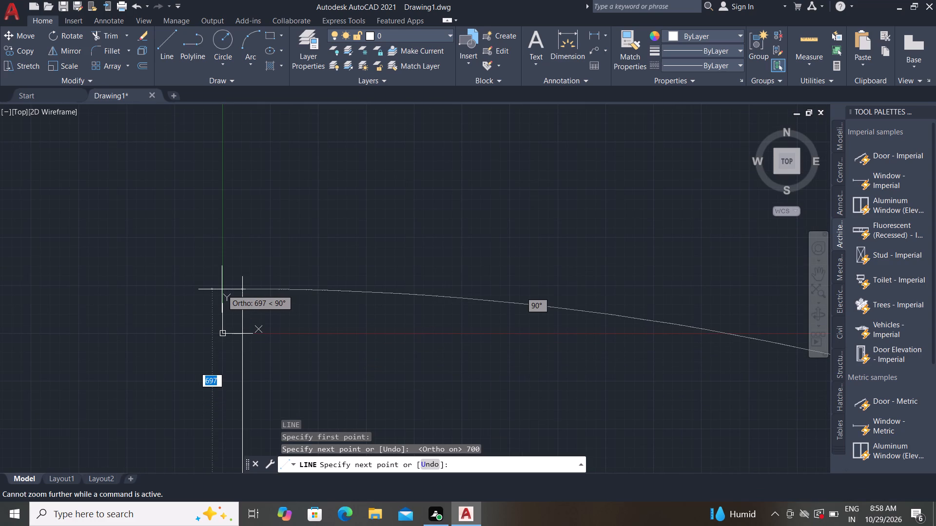
key("Escape")
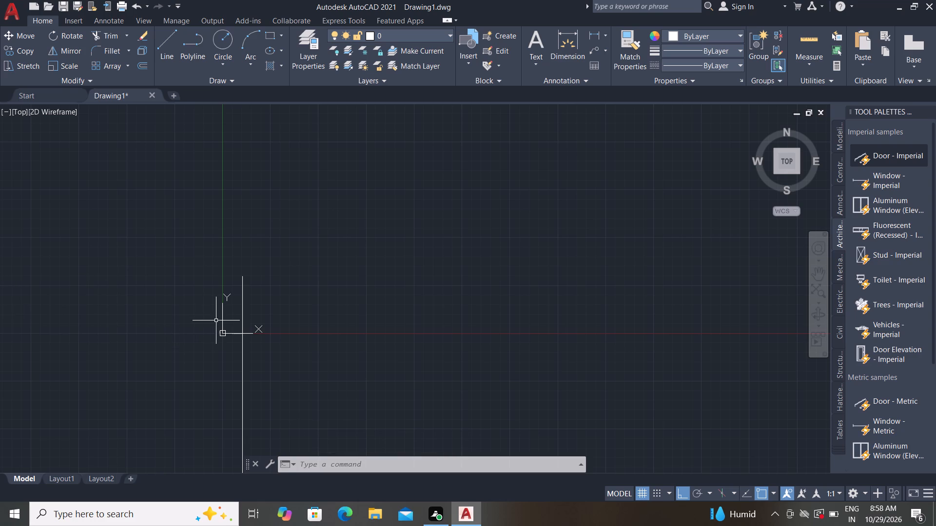
Erase the 700 mm vertical line near the origin.
left_click(239, 301)
left_click(231, 298)
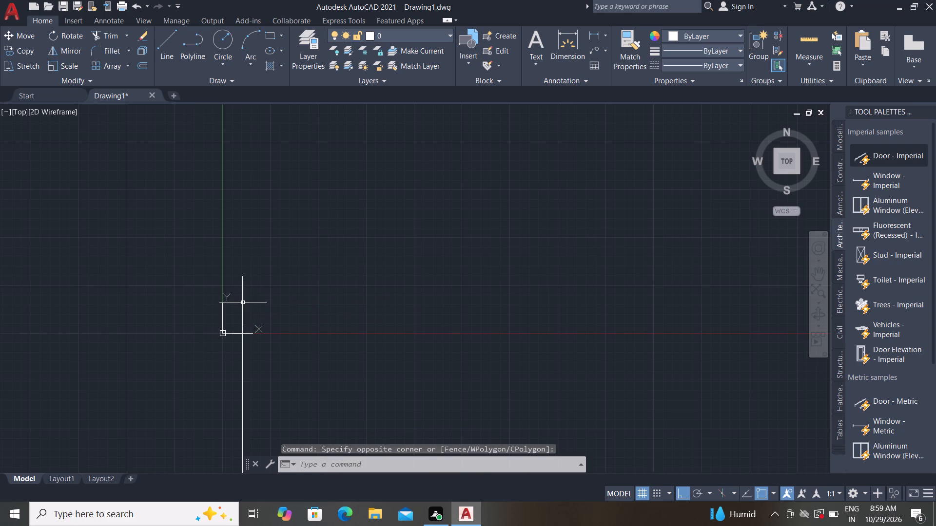
left_click(243, 302)
key("Delete")
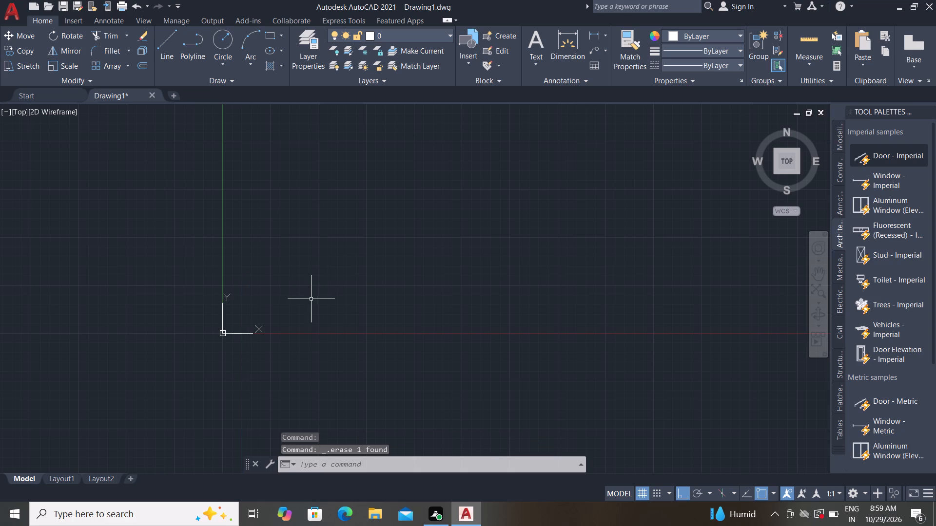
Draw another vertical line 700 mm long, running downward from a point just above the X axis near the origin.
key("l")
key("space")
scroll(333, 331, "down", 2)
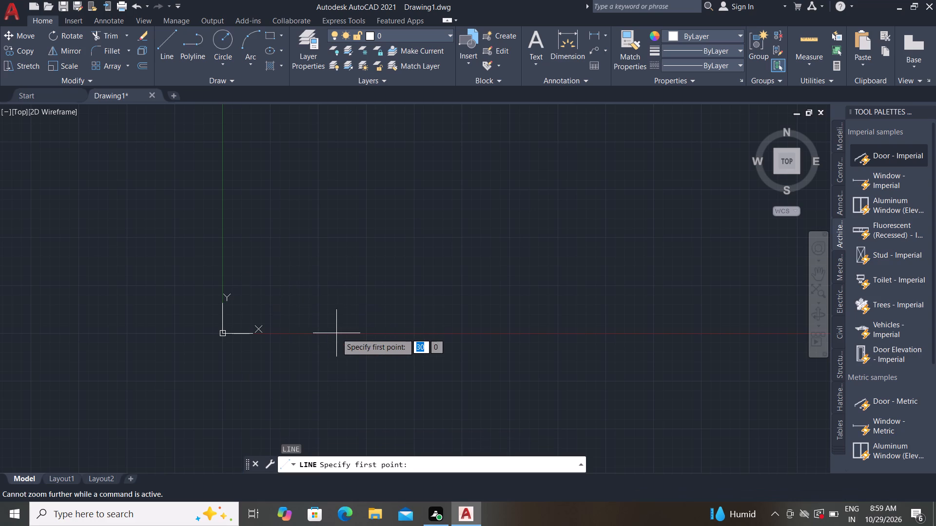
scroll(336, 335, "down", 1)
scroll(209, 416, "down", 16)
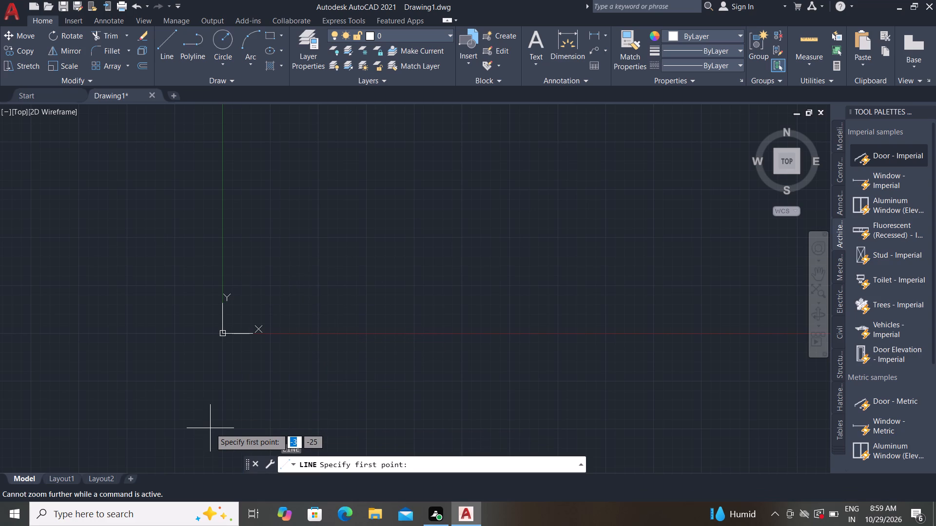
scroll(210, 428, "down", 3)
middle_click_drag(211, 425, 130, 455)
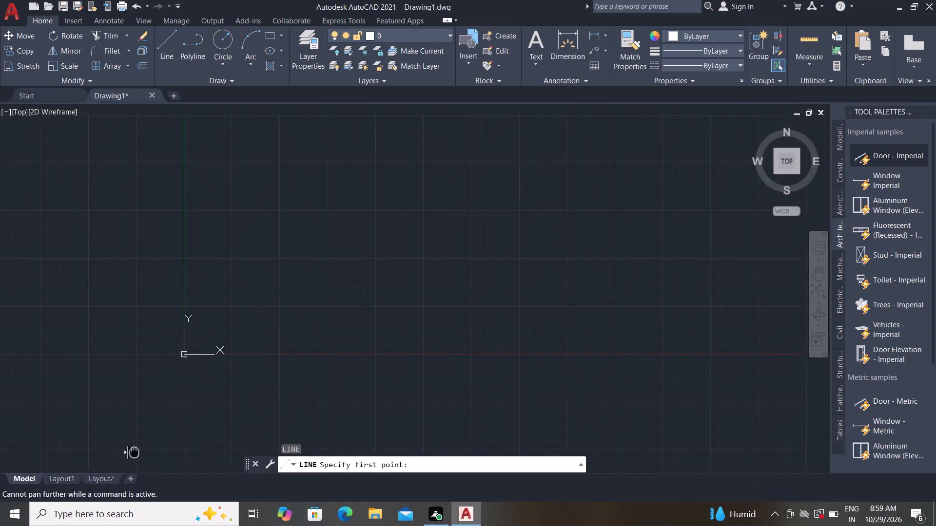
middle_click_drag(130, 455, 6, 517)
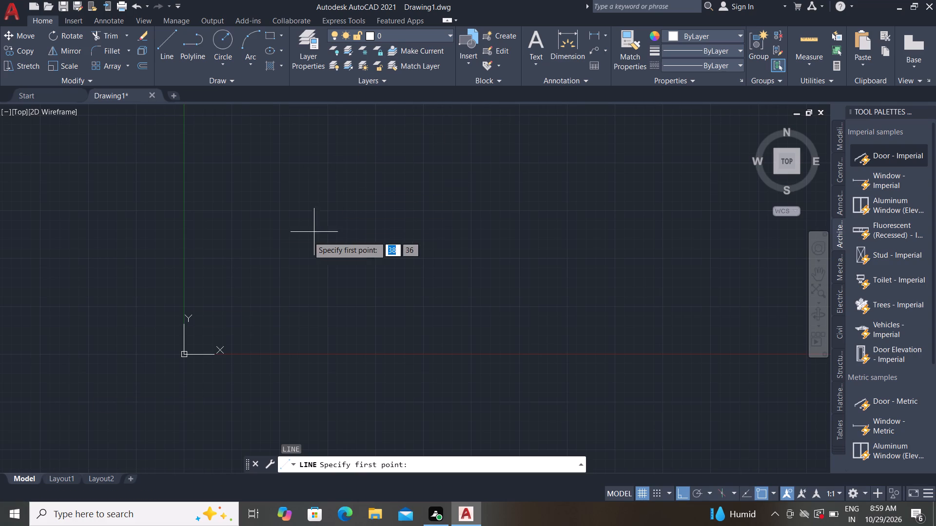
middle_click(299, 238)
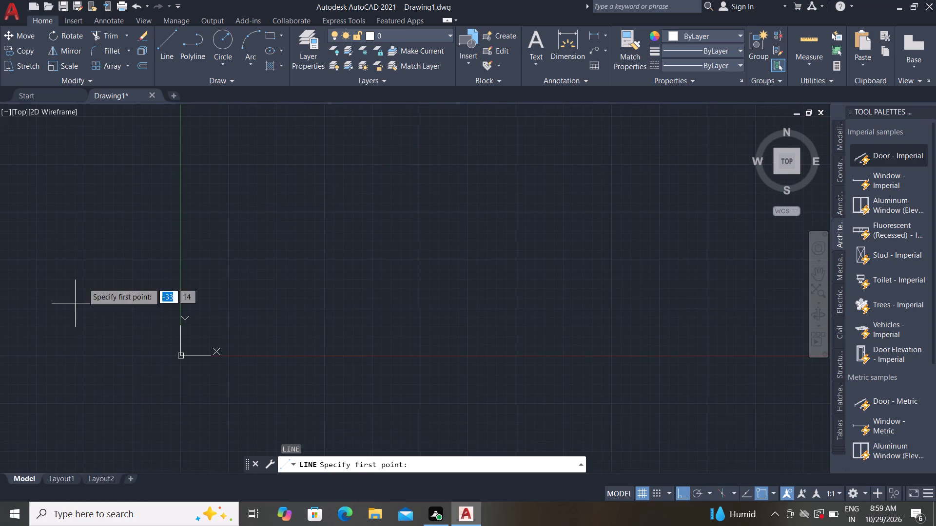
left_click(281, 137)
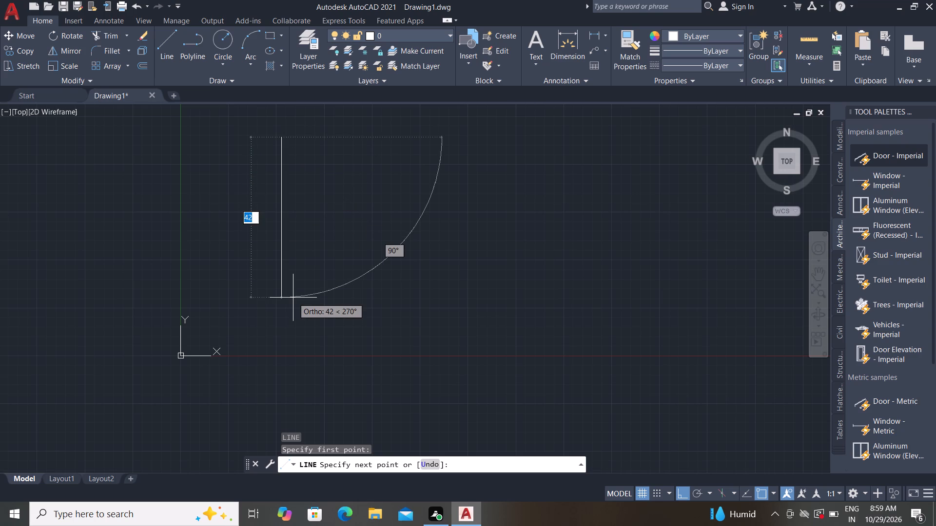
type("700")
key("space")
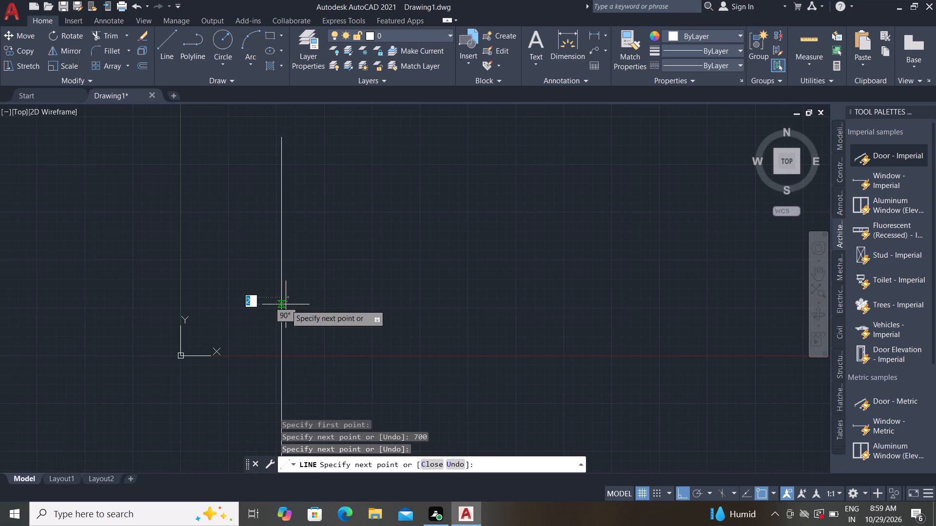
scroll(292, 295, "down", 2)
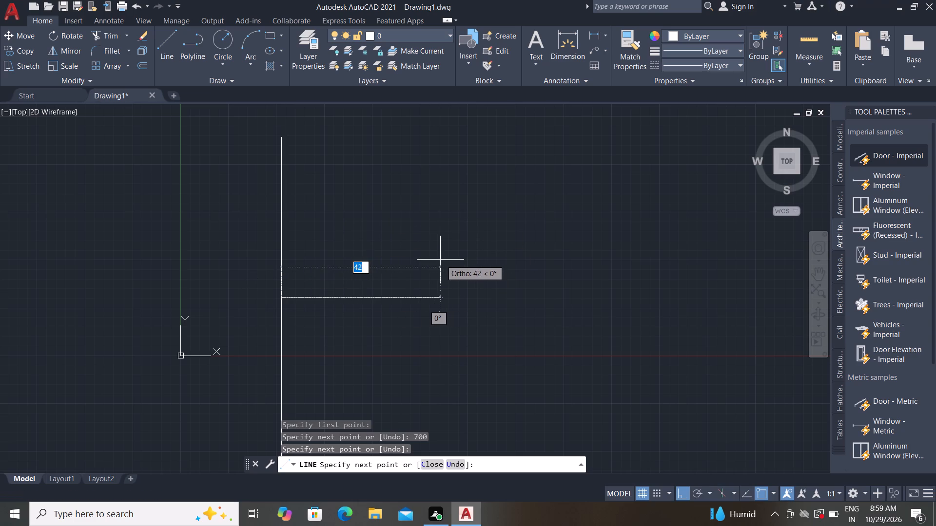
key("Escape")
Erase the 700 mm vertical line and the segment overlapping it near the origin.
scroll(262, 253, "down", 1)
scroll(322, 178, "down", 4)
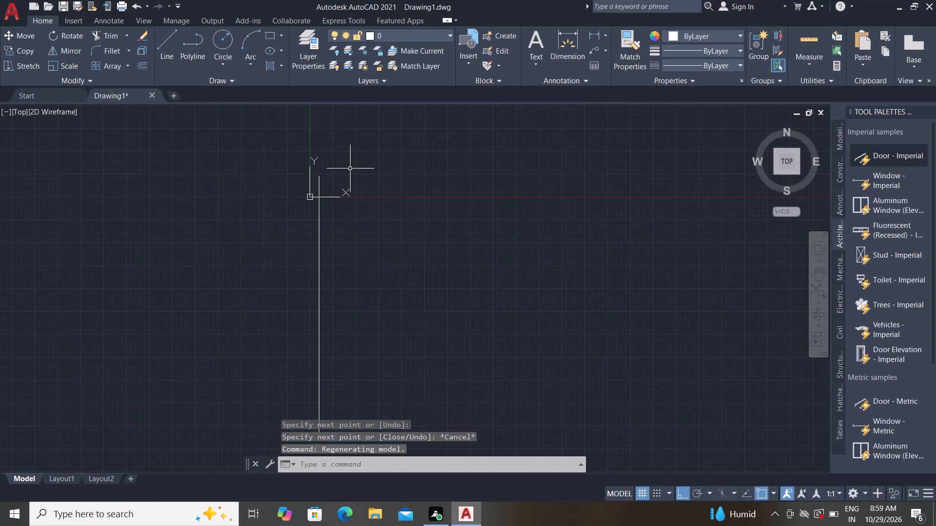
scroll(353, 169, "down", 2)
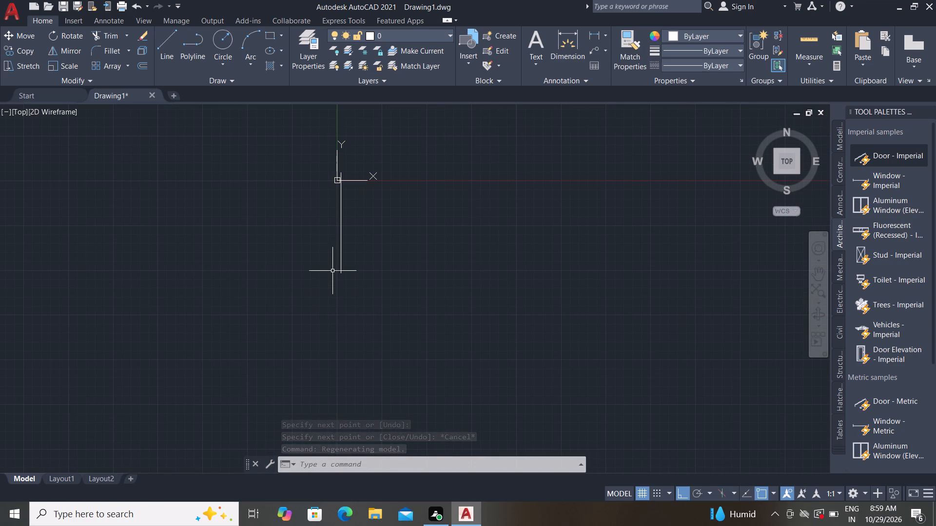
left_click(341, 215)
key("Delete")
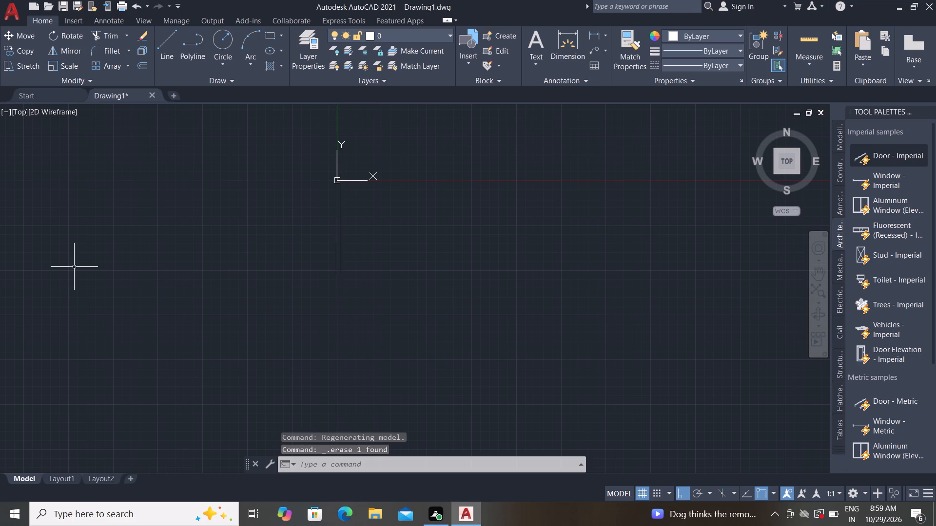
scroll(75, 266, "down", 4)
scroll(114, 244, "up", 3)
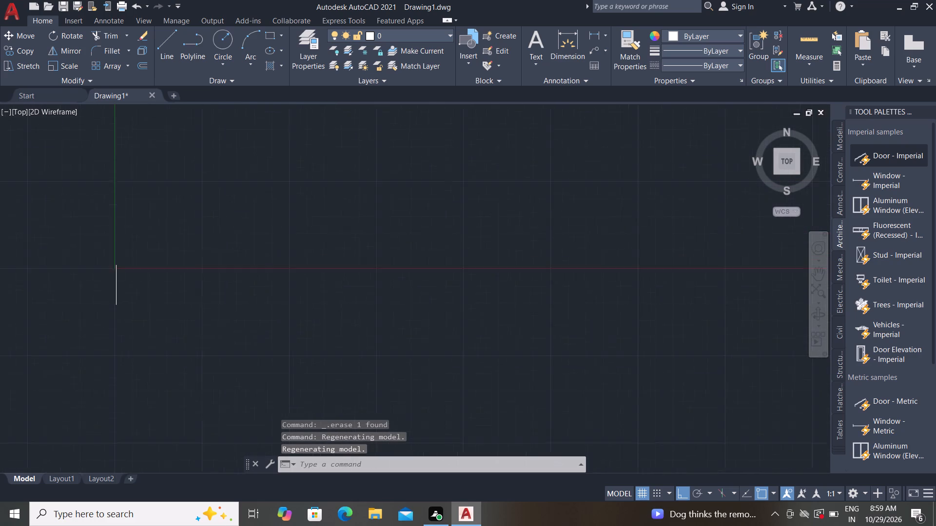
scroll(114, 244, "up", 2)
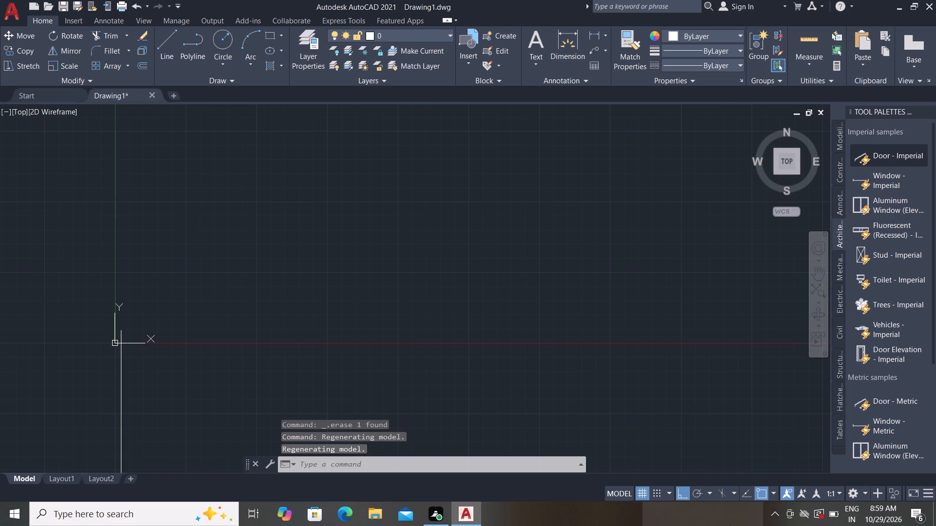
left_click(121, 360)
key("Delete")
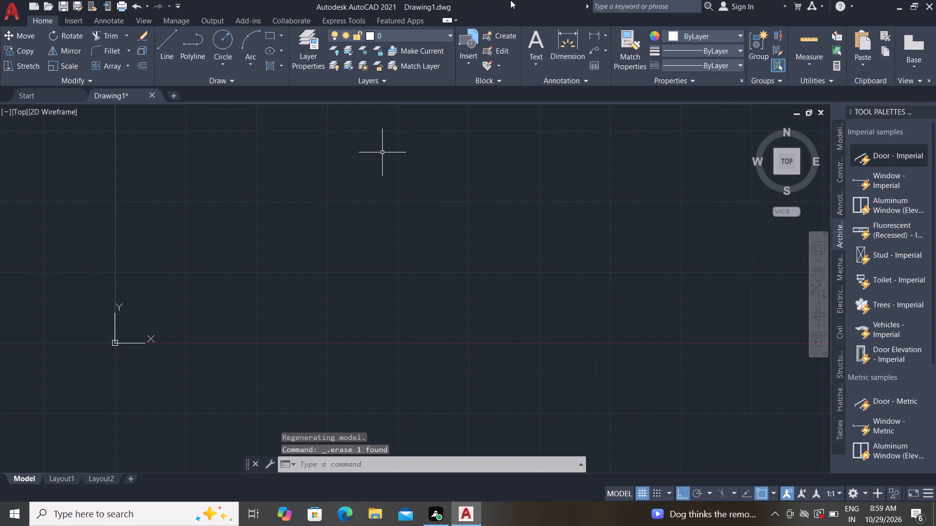
Draw a vertical line segment 700 mm long, running downward from a point well above the X axis.
scroll(146, 402, "down", 2)
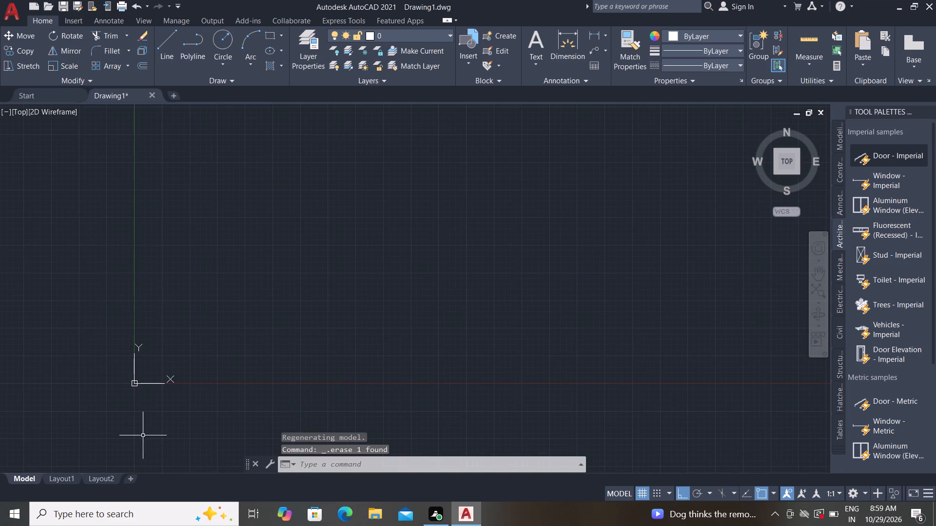
scroll(150, 449, "down", 3)
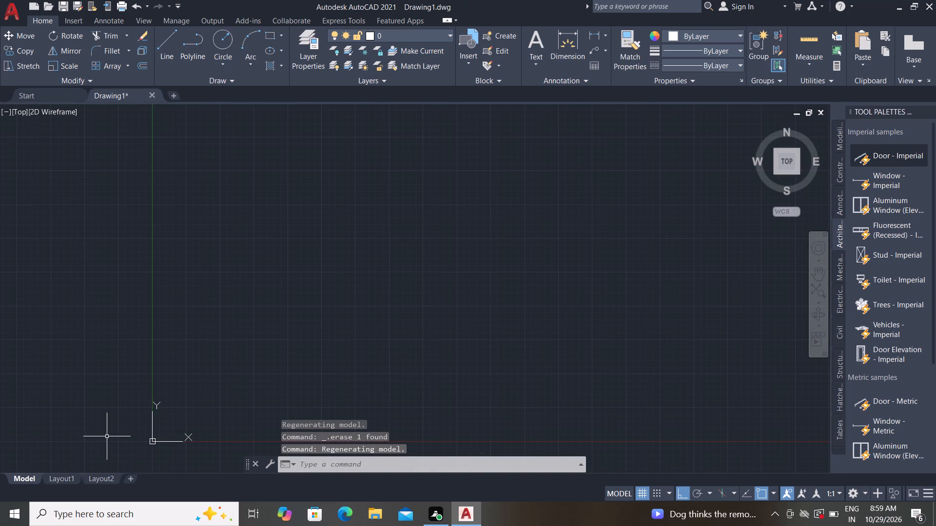
scroll(103, 433, "down", 2)
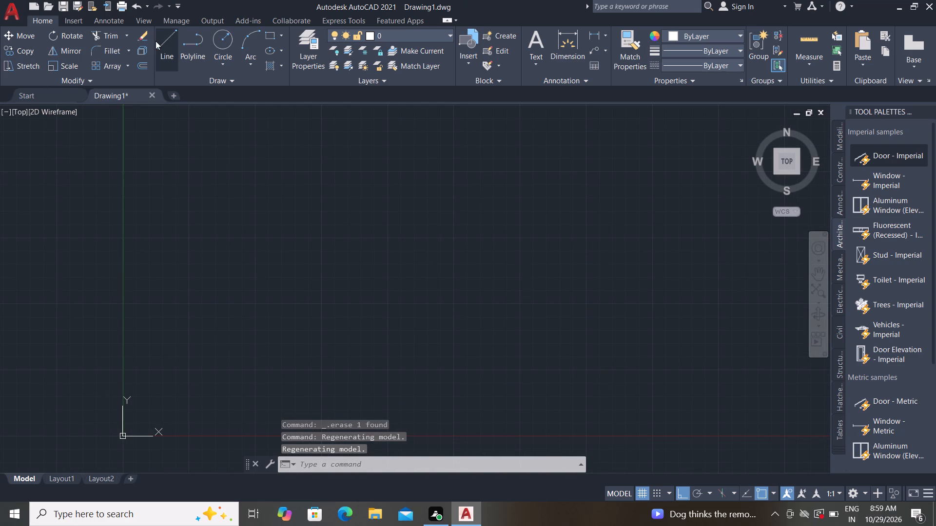
left_click(161, 44)
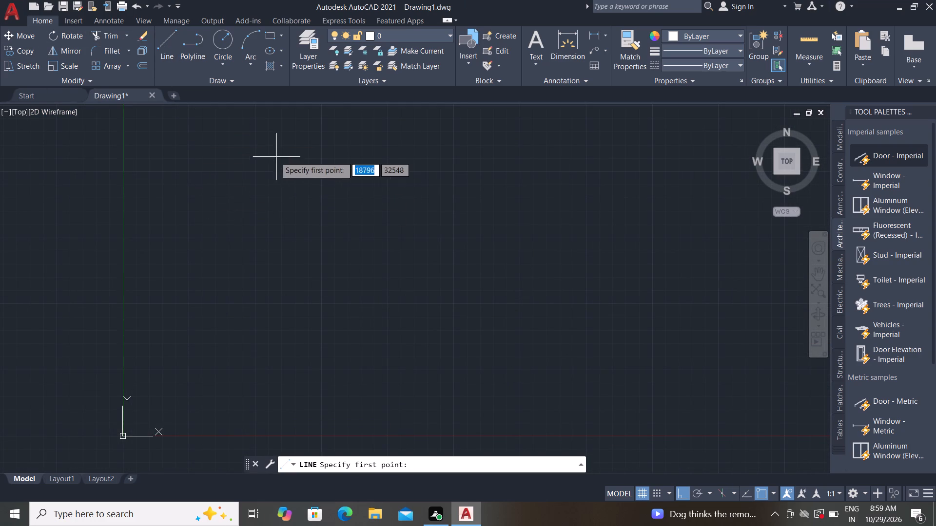
left_click(234, 120)
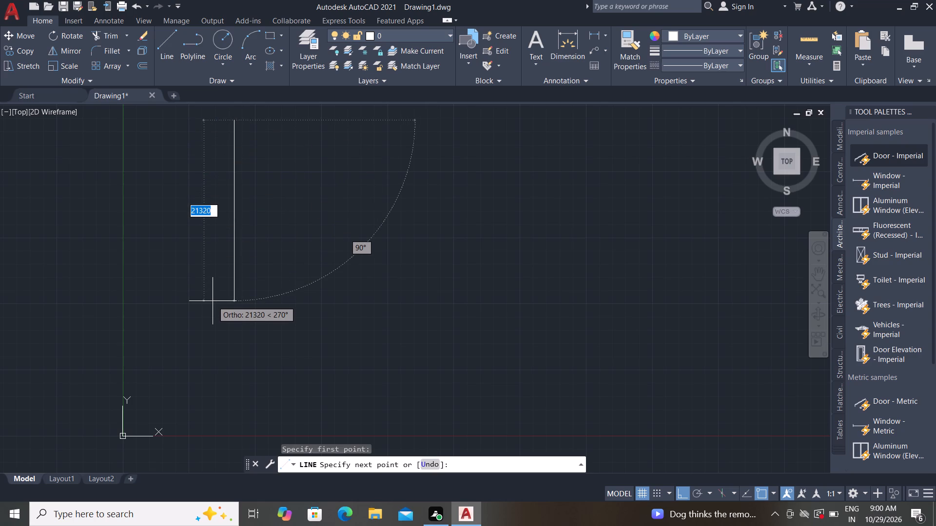
type("700")
key("space")
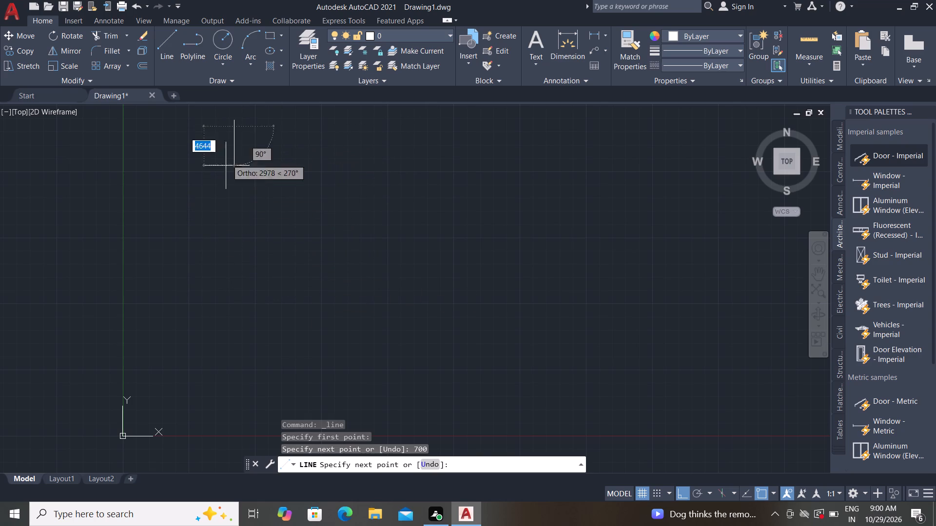
Continue from the 700 mm line into a closed rectangle about 2440 mm wide, with a 700 mm right side.
middle_click_drag(224, 191, 180, 524)
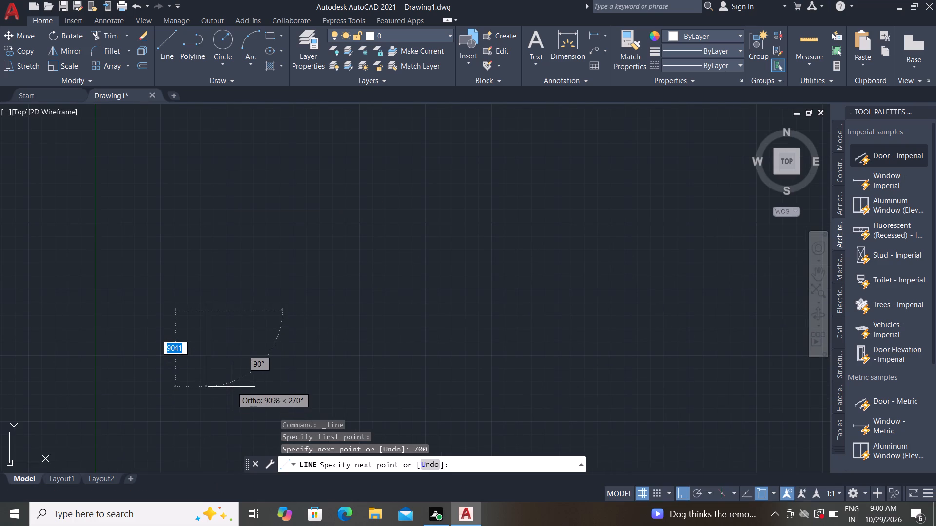
scroll(232, 387, "up", 5)
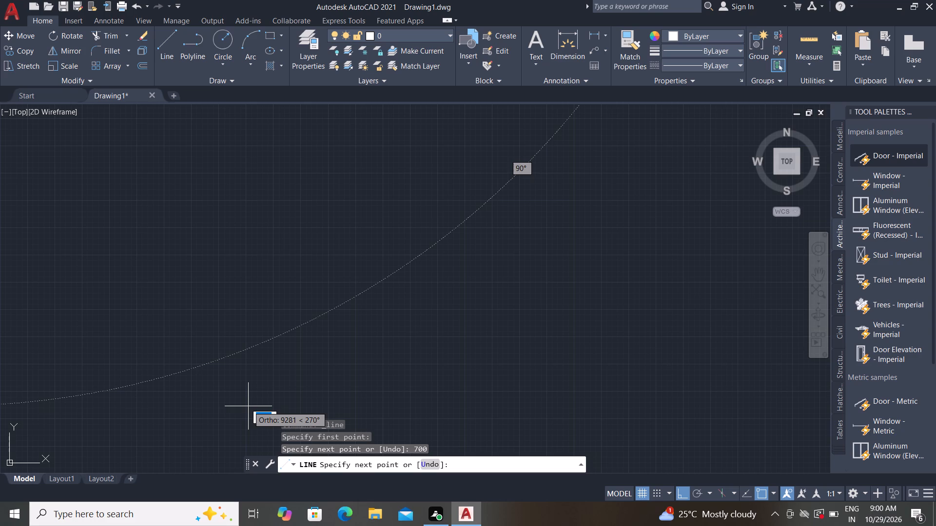
scroll(469, 299, "down", 2)
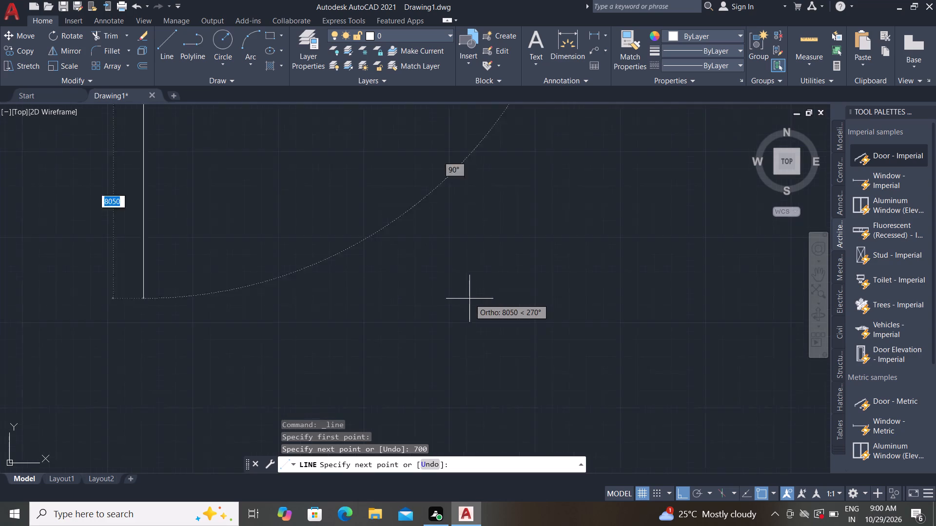
scroll(469, 299, "down", 2)
scroll(401, 184, "up", 4)
scroll(229, 175, "up", 2)
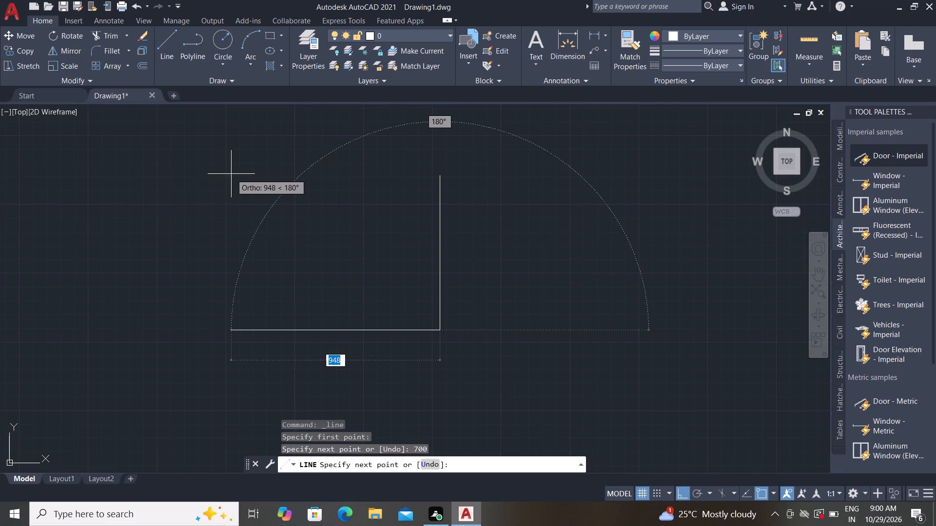
scroll(233, 200, "down", 1)
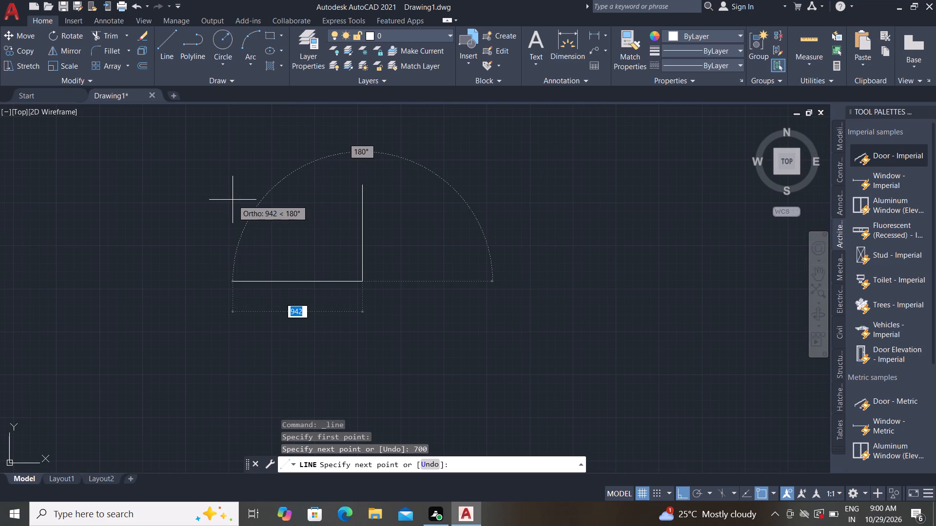
middle_click_drag(446, 247, 338, 259)
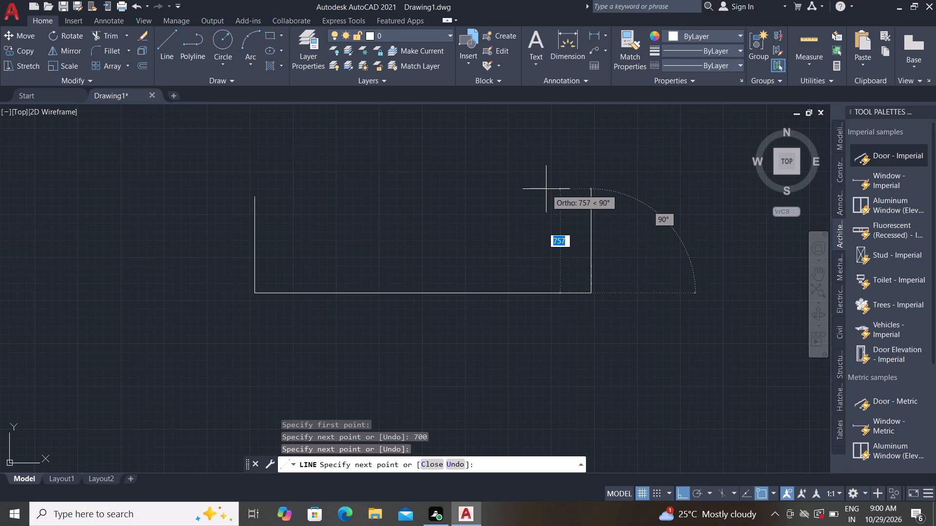
type("700")
key("Return")
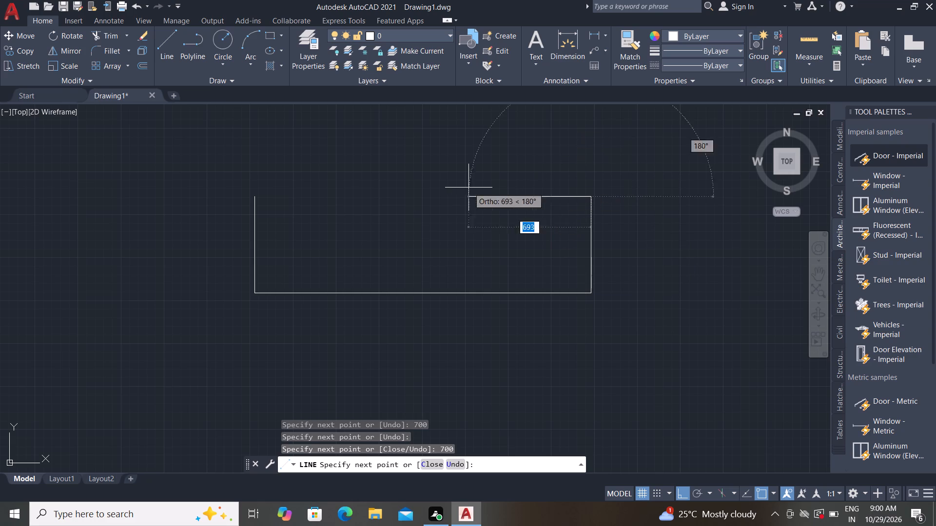
left_click(253, 196)
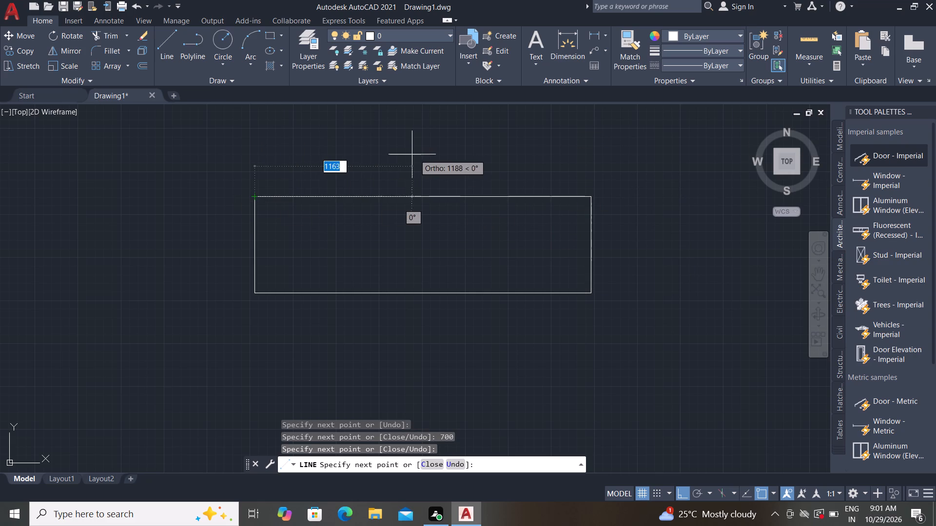
key("Escape")
Offset the rectangle's top edge 200 mm upward.
key("o")
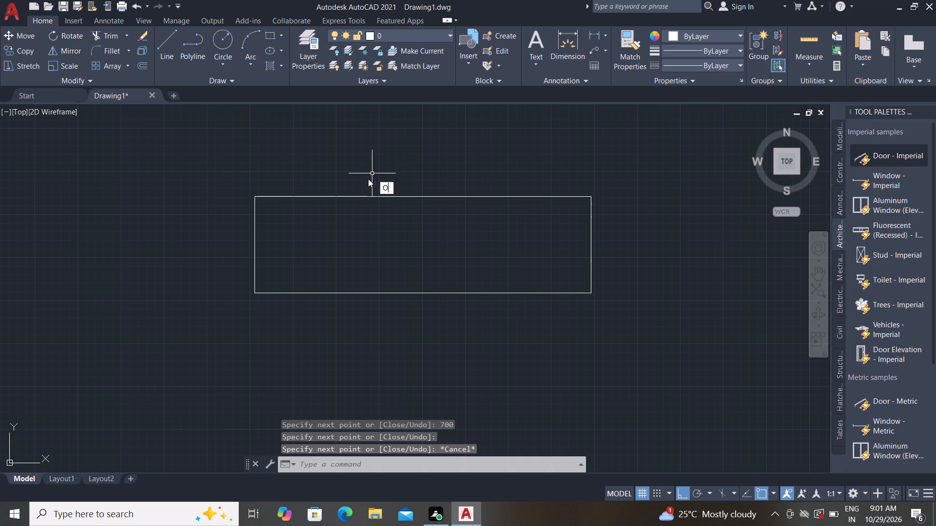
key("space")
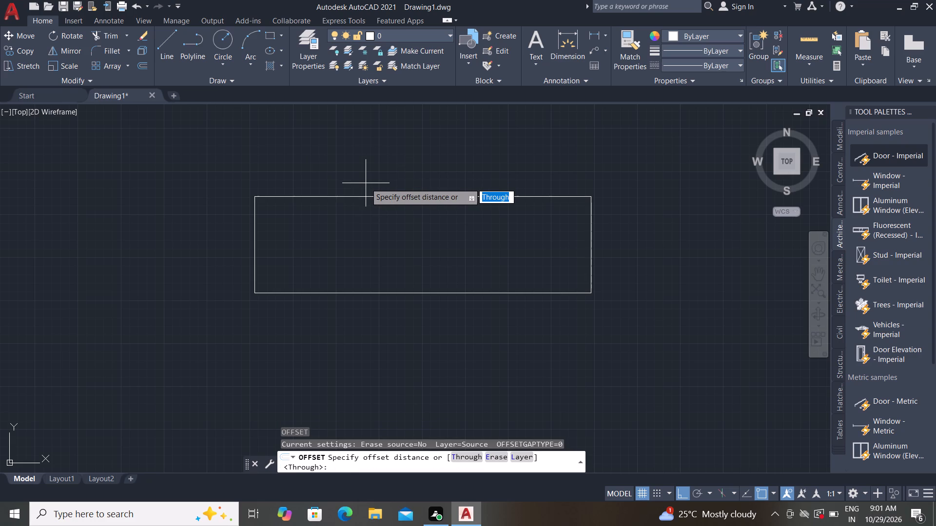
key("2")
type("00")
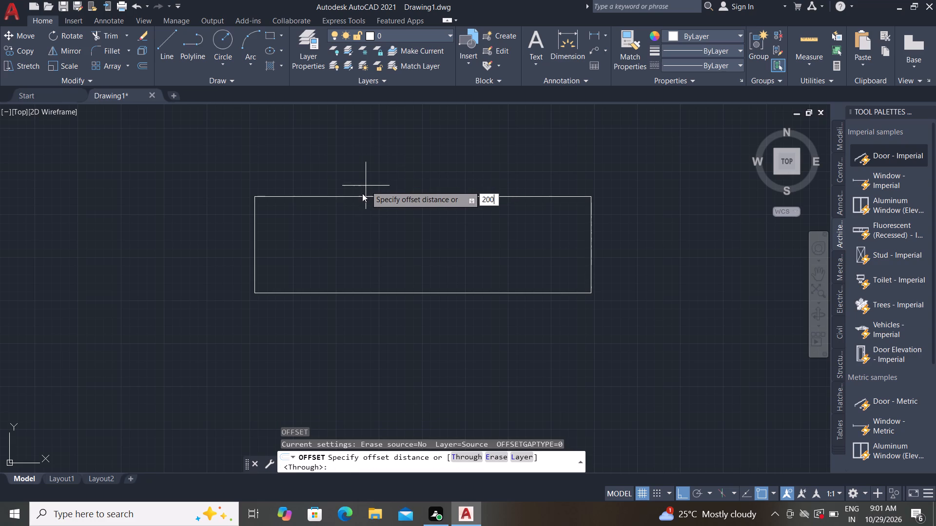
key("space")
left_click(381, 197)
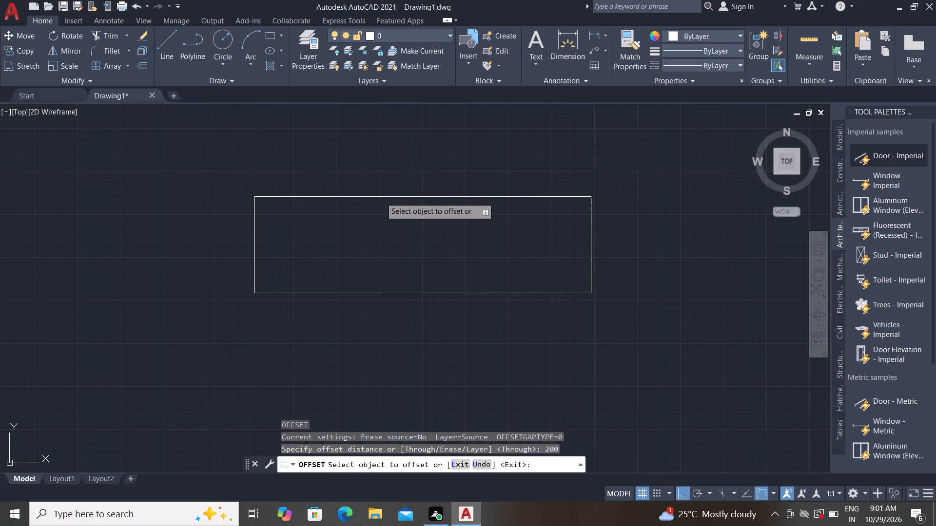
left_click(378, 138)
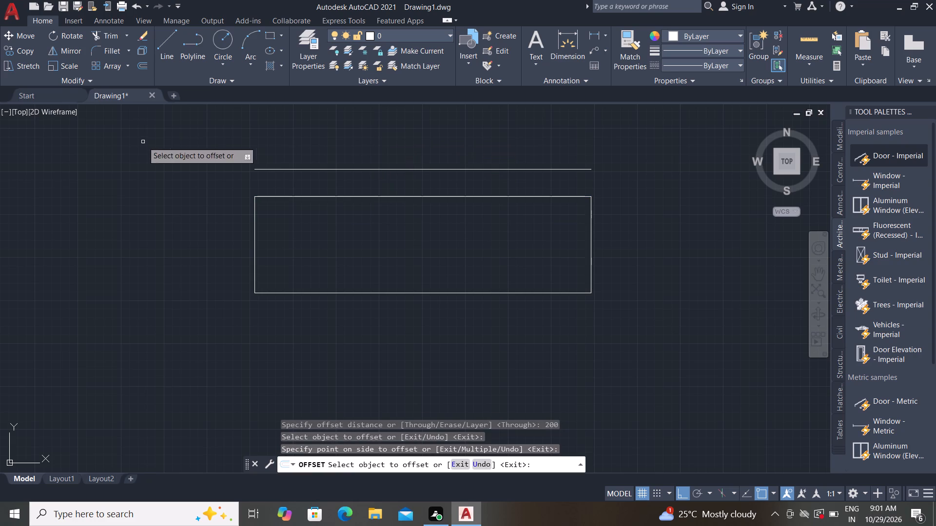
key("Escape")
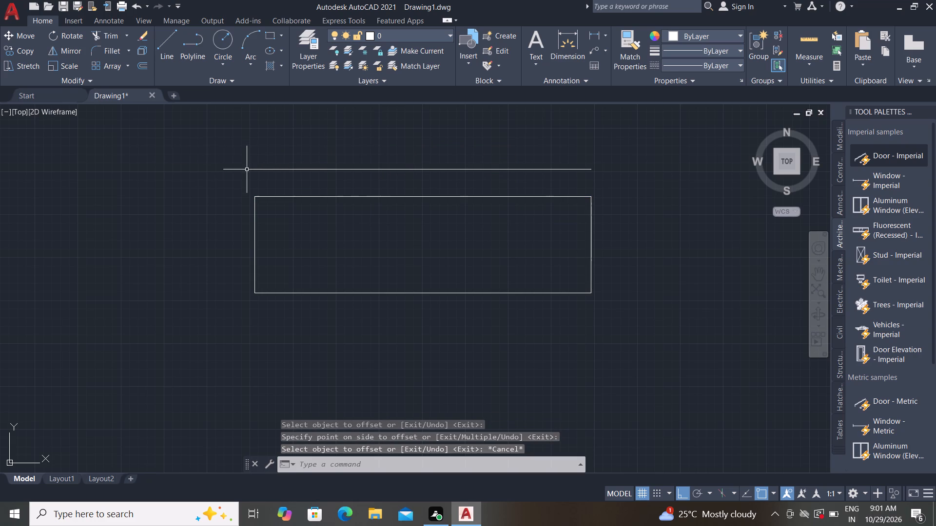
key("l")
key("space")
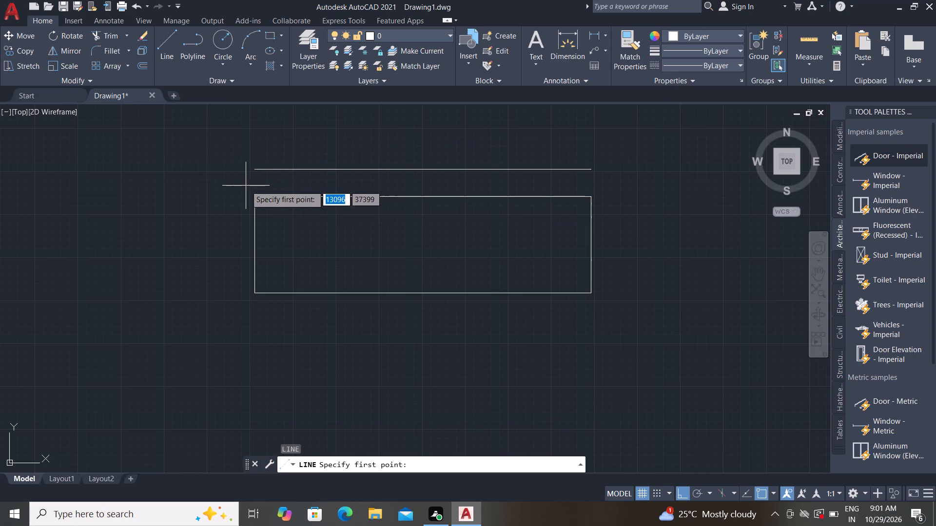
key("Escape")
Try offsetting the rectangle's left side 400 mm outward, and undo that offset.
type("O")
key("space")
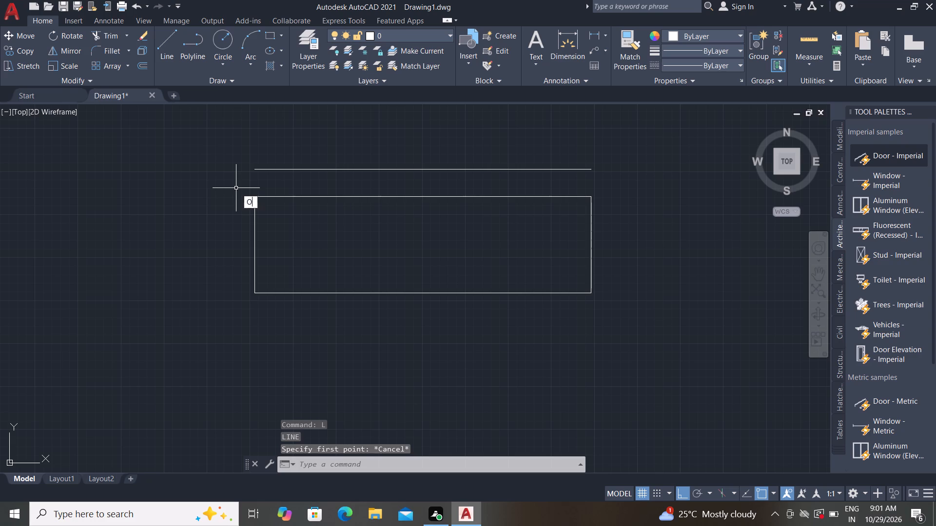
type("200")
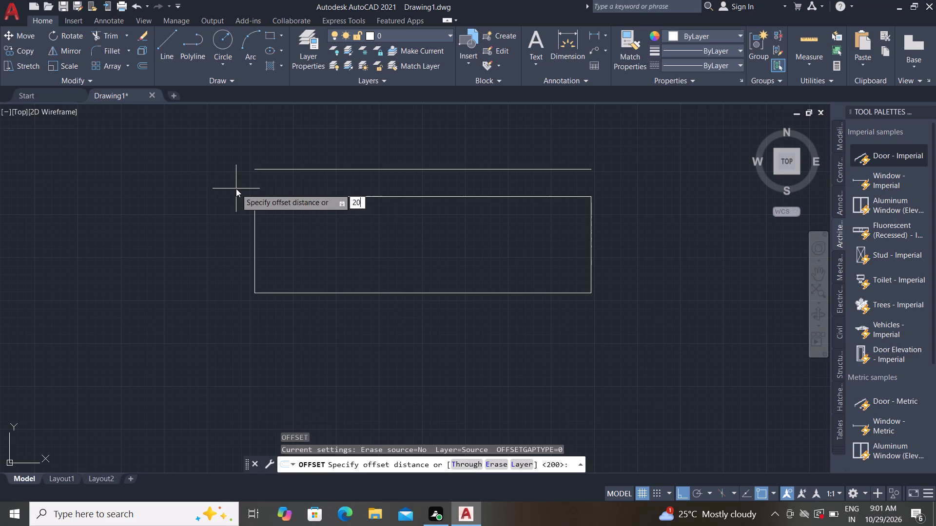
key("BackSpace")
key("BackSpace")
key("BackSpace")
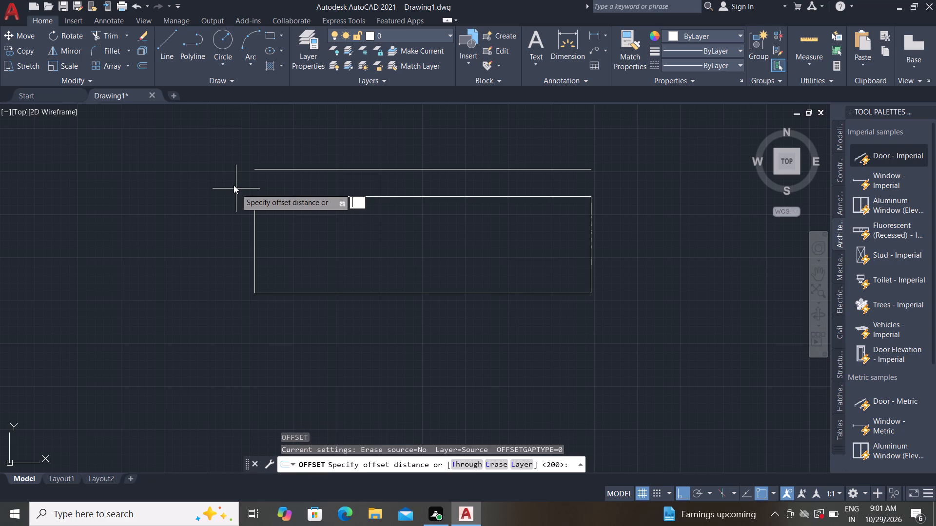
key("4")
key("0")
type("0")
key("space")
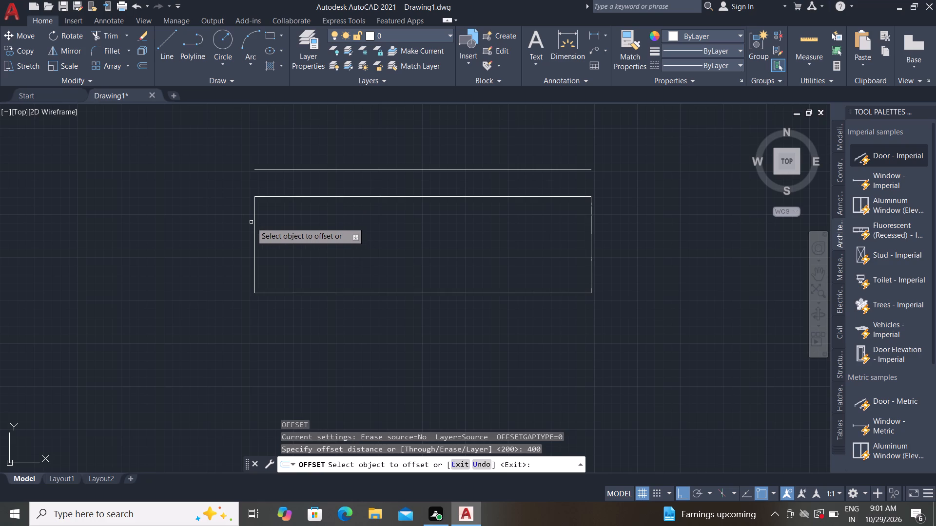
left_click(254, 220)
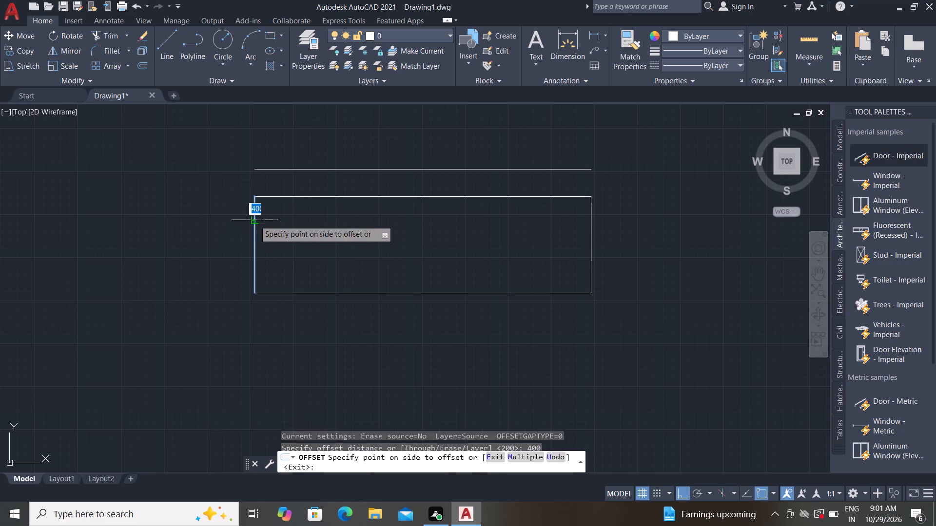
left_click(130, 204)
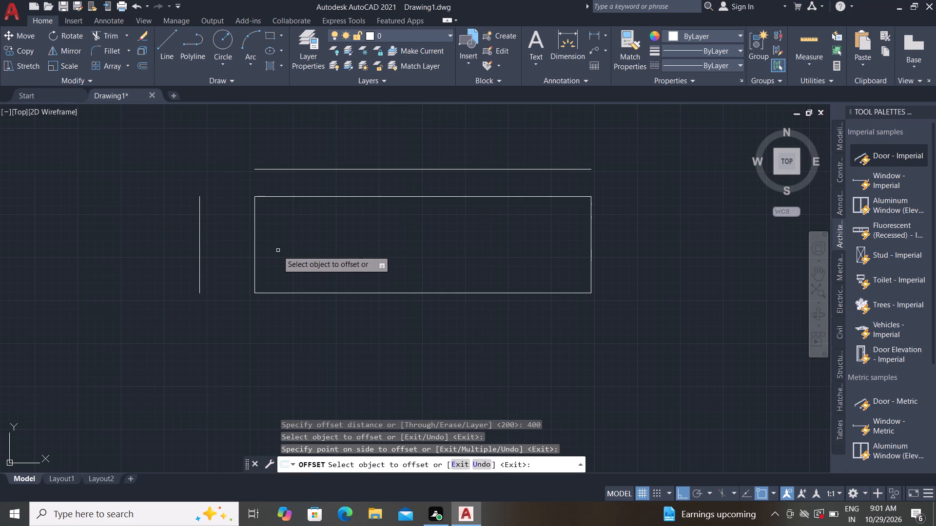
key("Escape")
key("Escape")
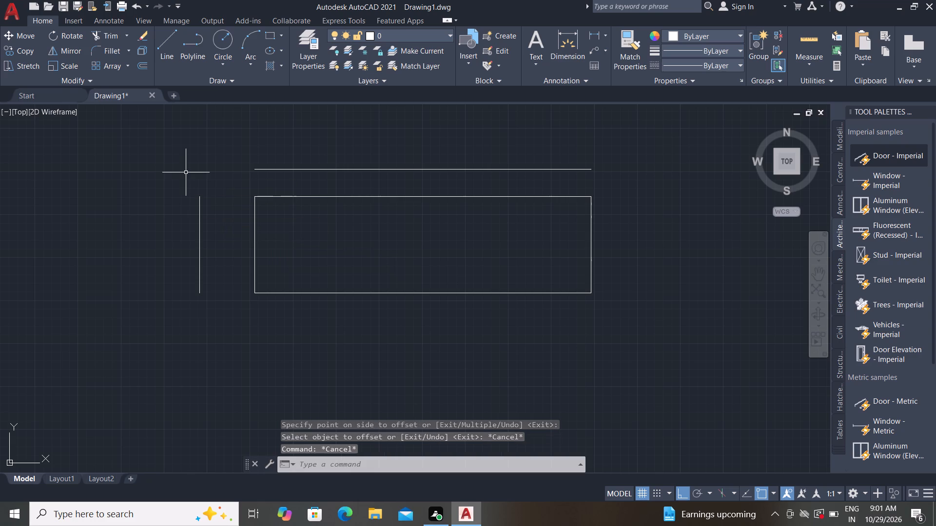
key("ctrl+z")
Offset the rectangle's left and right sides 200 mm outward.
key("o")
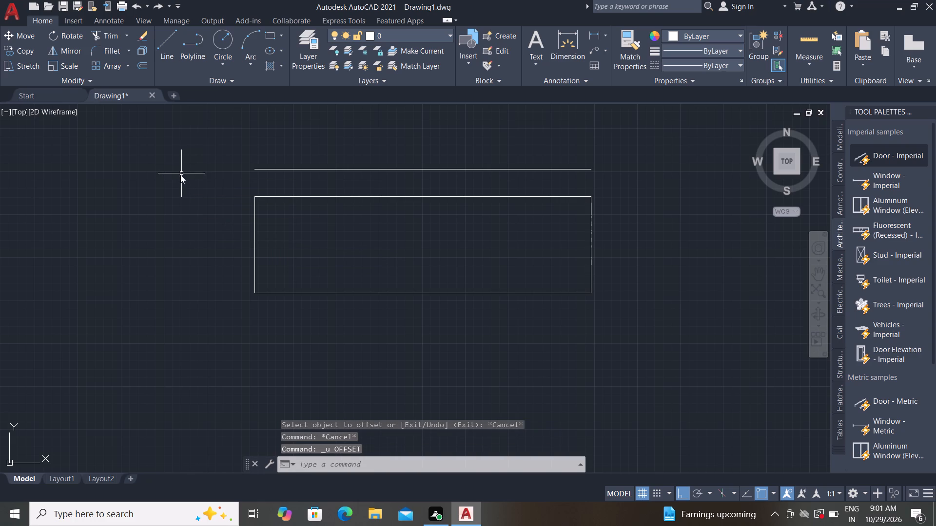
key("space")
key("2")
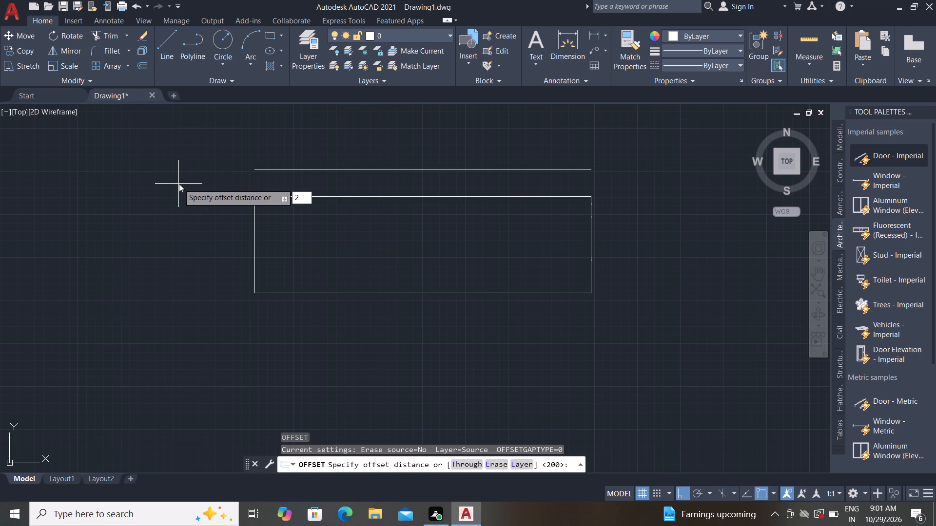
key("0")
key("0")
key("space")
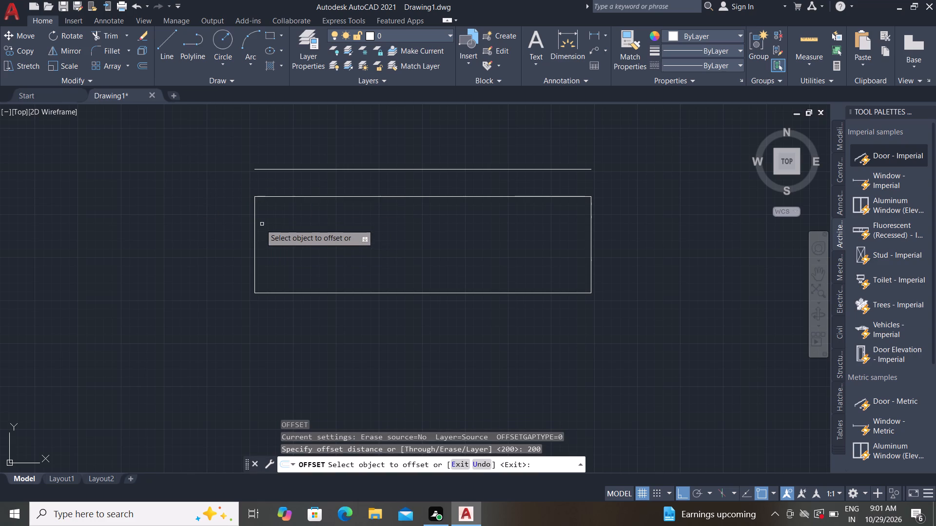
left_click(255, 223)
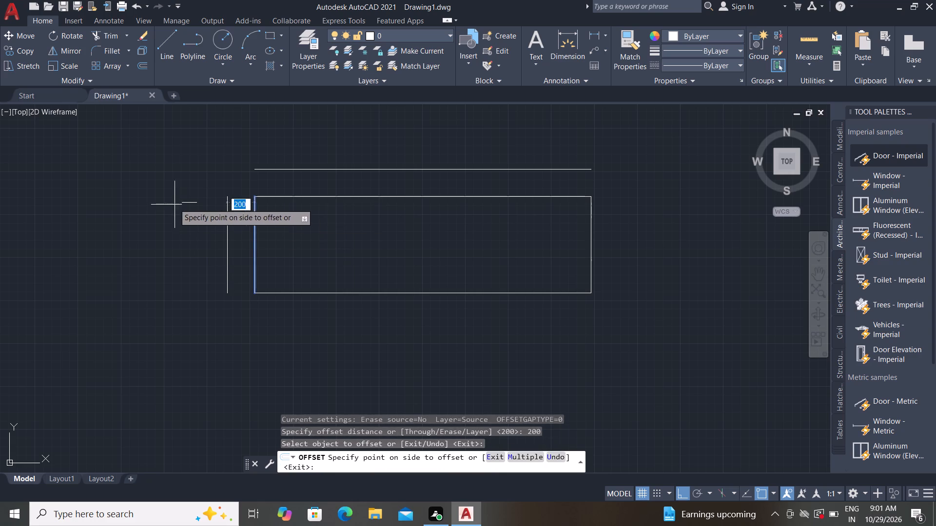
left_click(175, 201)
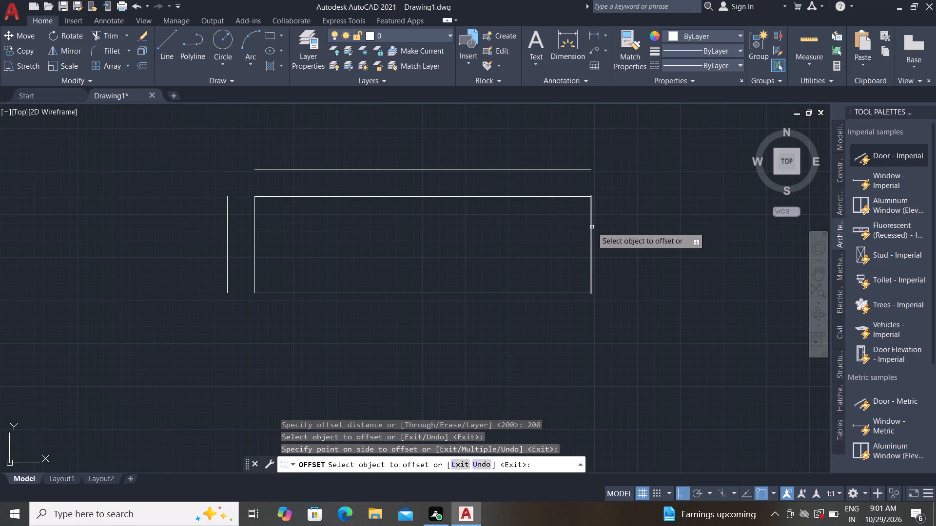
left_click(592, 227)
left_click(707, 223)
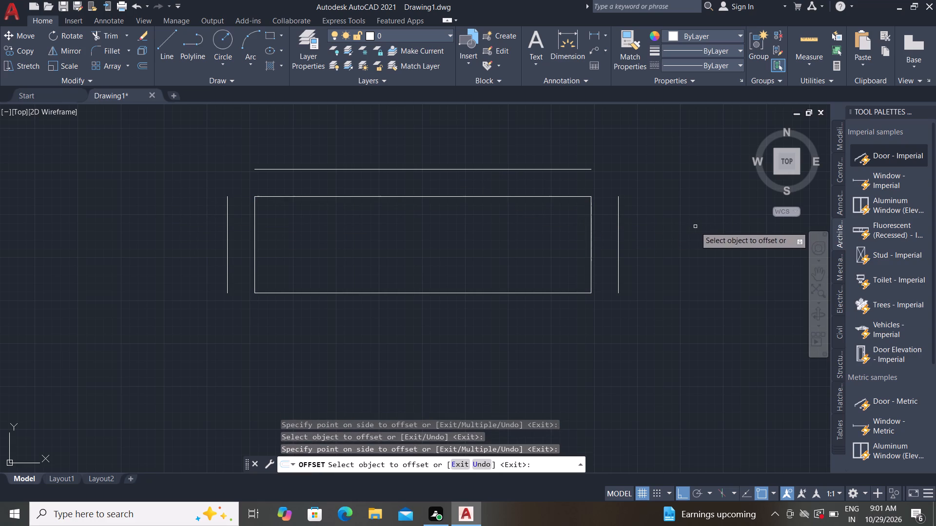
key("Escape")
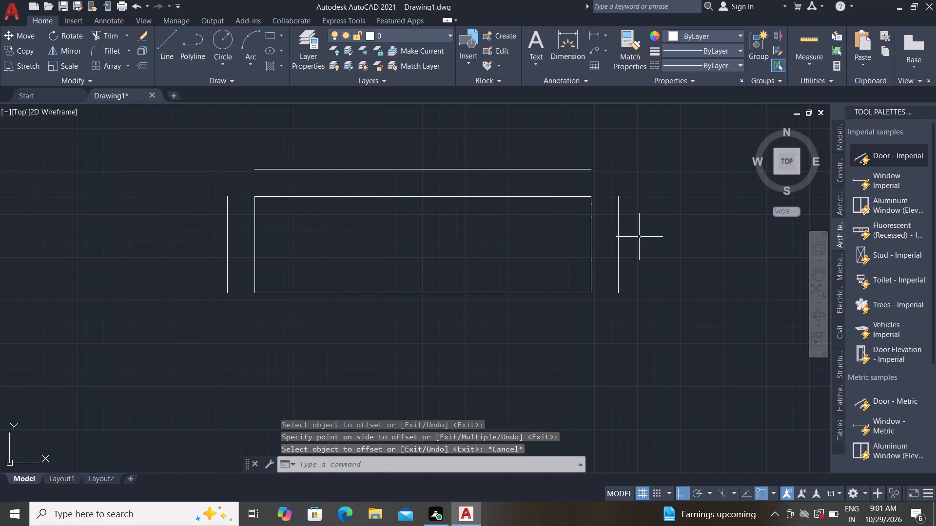
Draw a vertical line about 1214 mm long upward from the top end of the right-hand offset line.
type("L")
key("space")
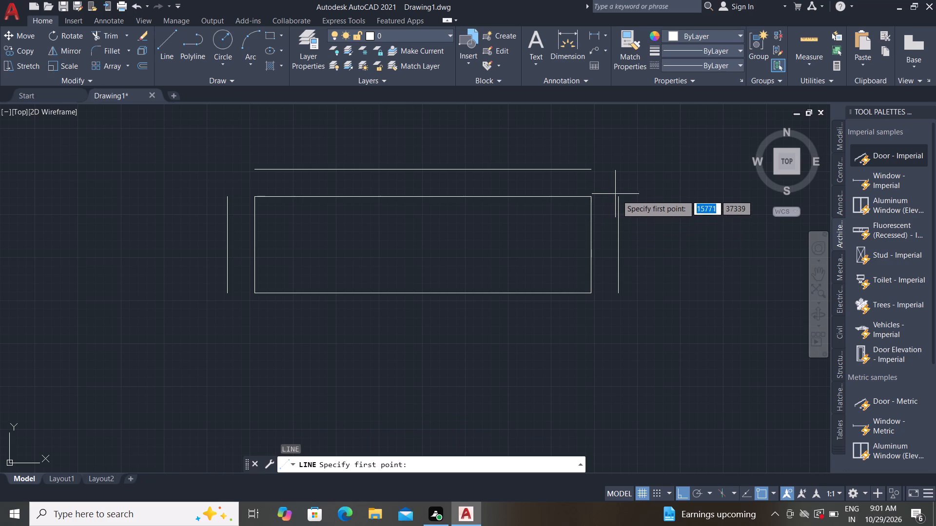
left_click(623, 196)
middle_click_drag(640, 273, 608, 462)
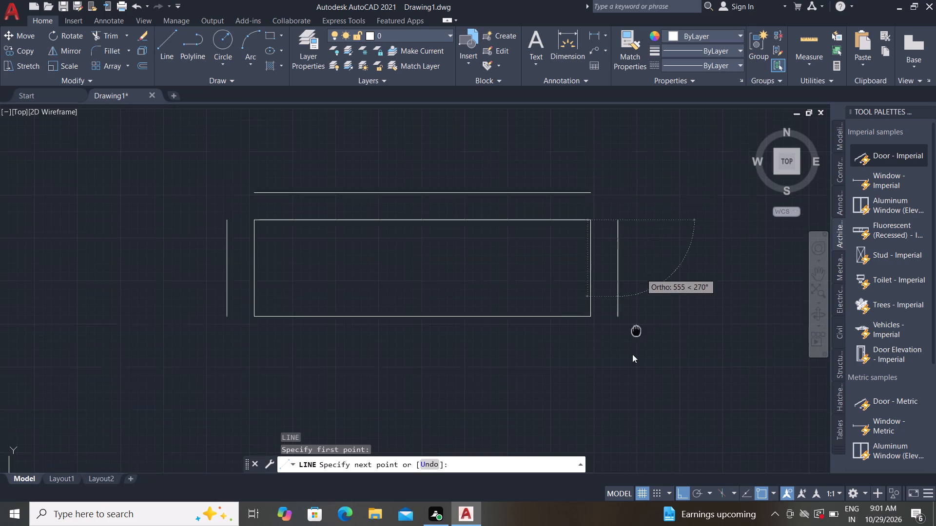
middle_click(607, 473)
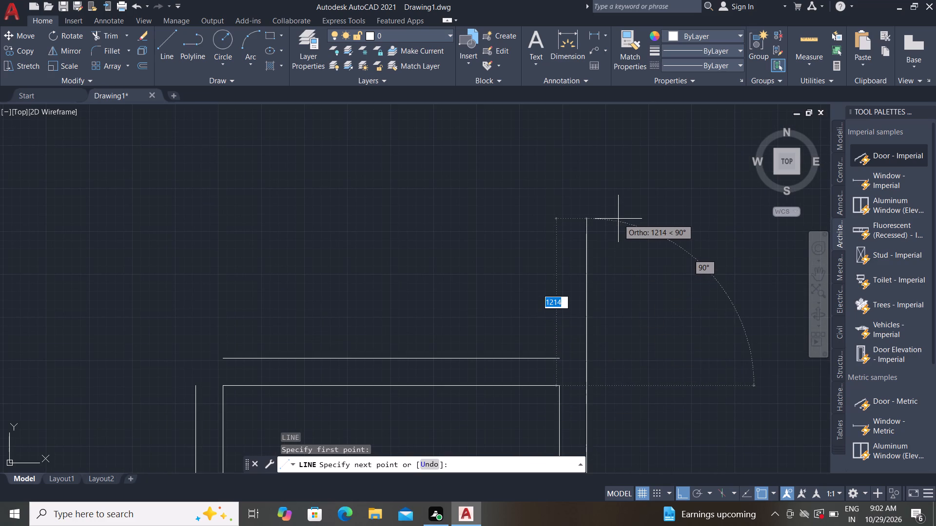
left_click(618, 219)
key("Escape")
Draw a vertical line upward from the top end of the left-hand offset line, past the upper offset line.
middle_click_drag(457, 291, 464, 291)
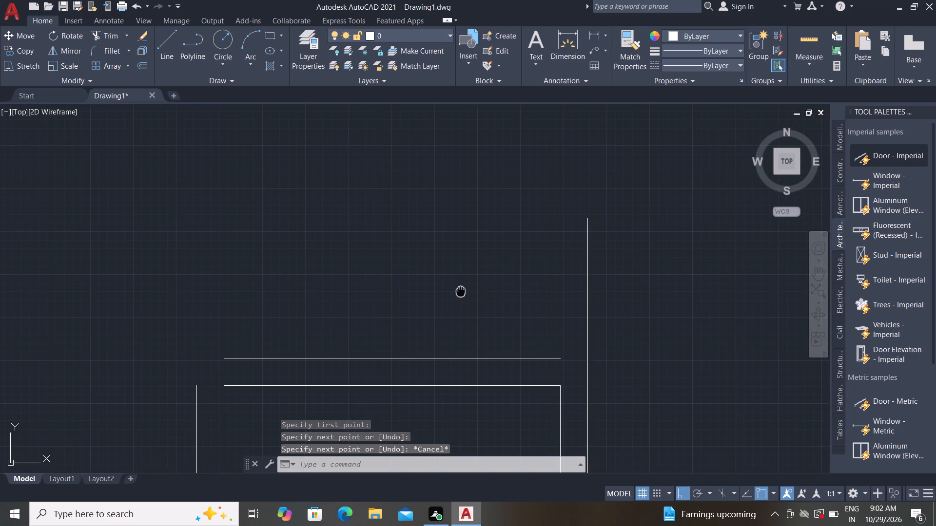
middle_click_drag(464, 291, 628, 113)
key("Escape")
key("l")
key("space")
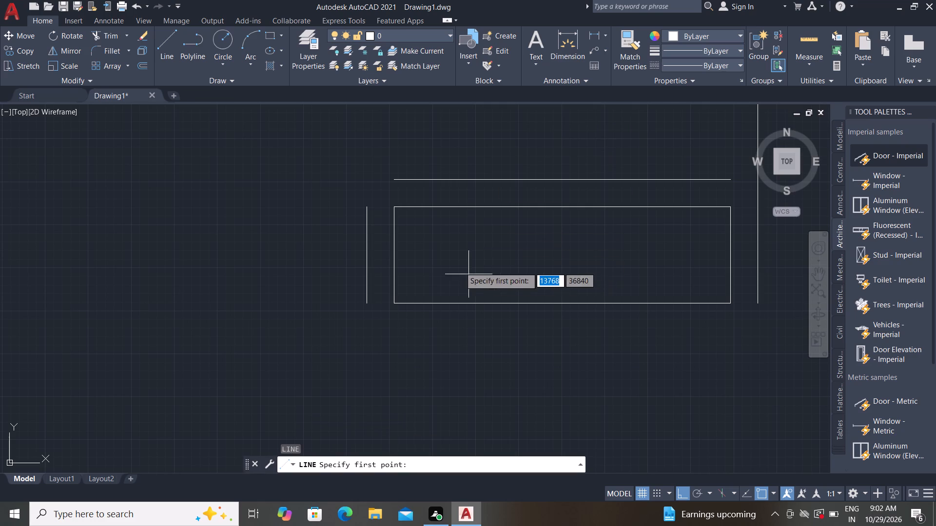
left_click(369, 209)
left_click(366, 109)
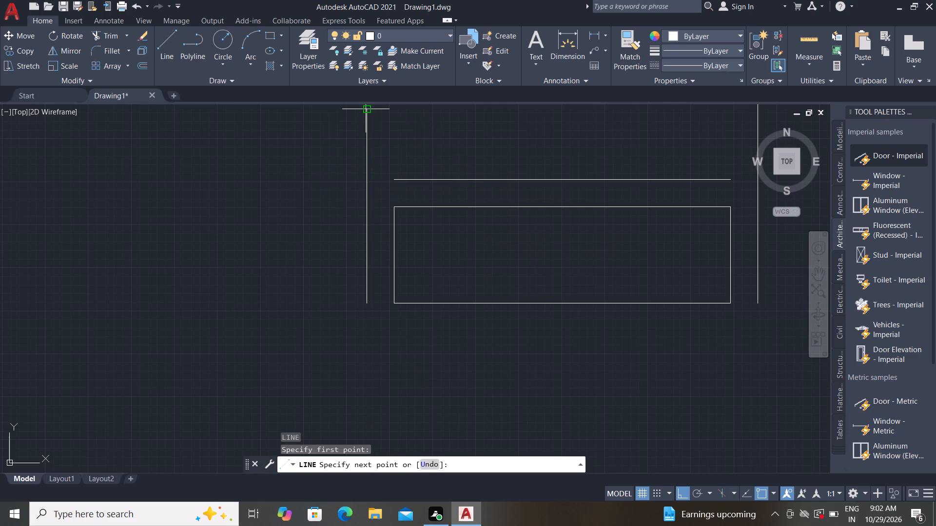
key("Escape")
Extend the rectangle's top edge and the offset line above it to the vertical side lines at both ends.
key("e")
key("x")
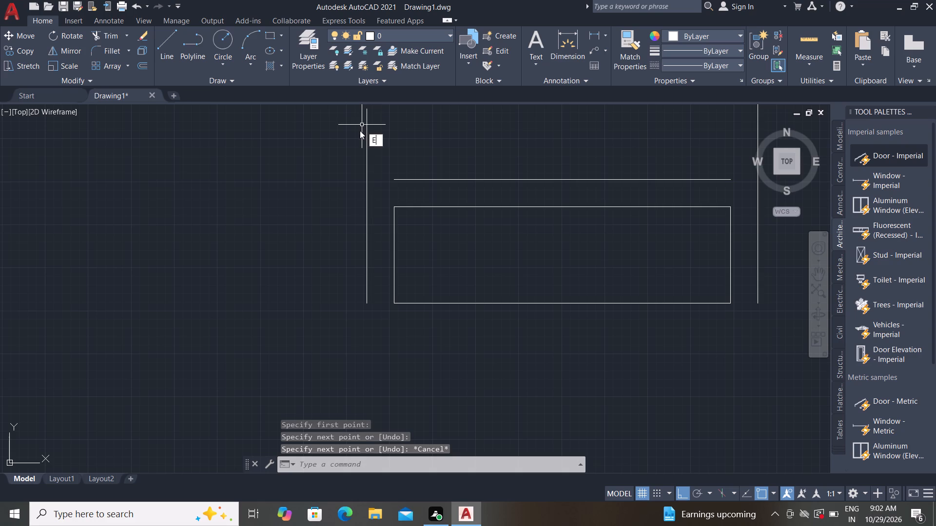
key("space")
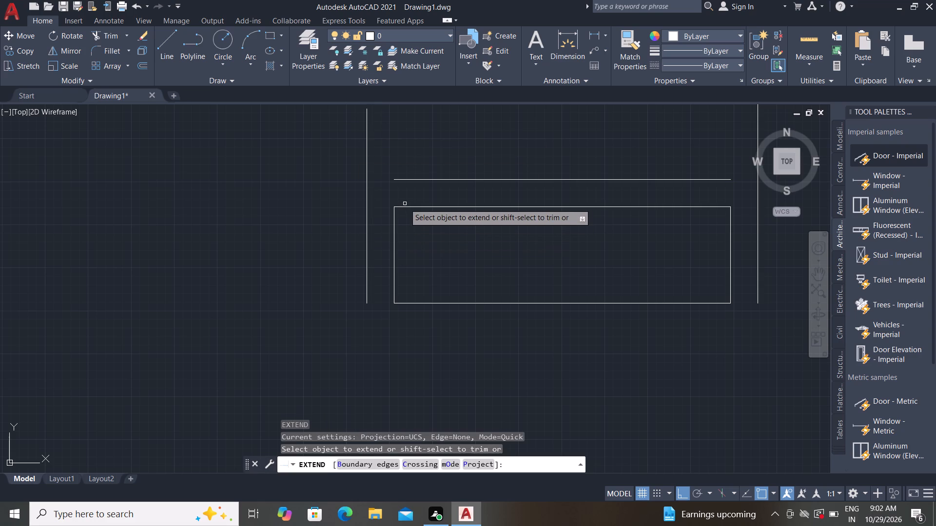
left_click(406, 206)
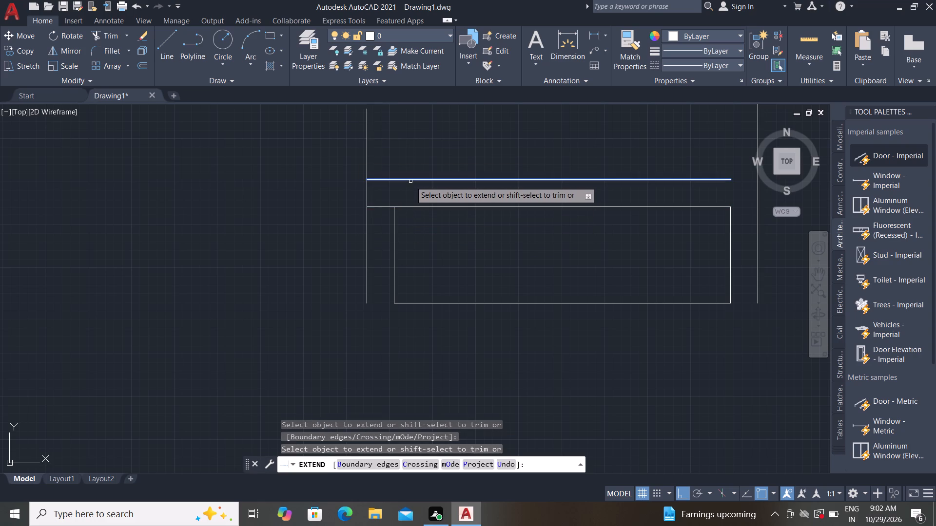
left_click(410, 181)
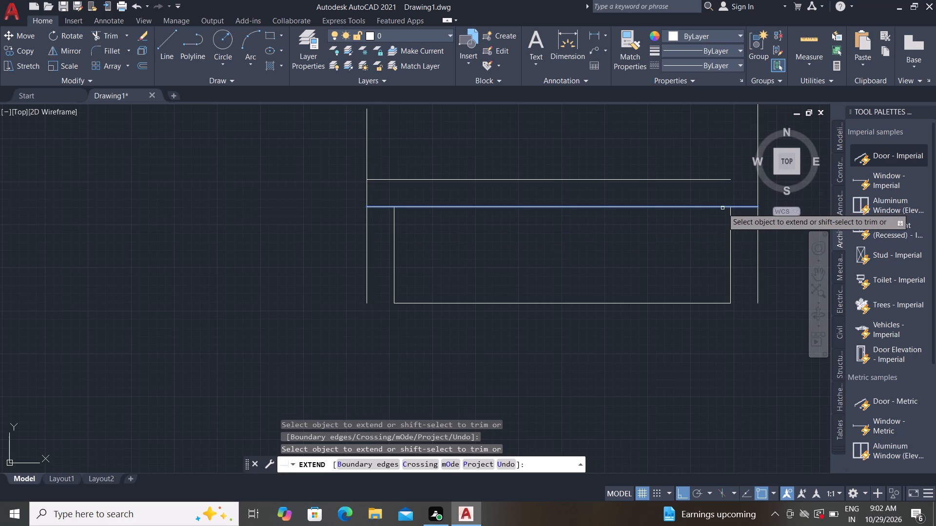
left_click(722, 208)
left_click(727, 181)
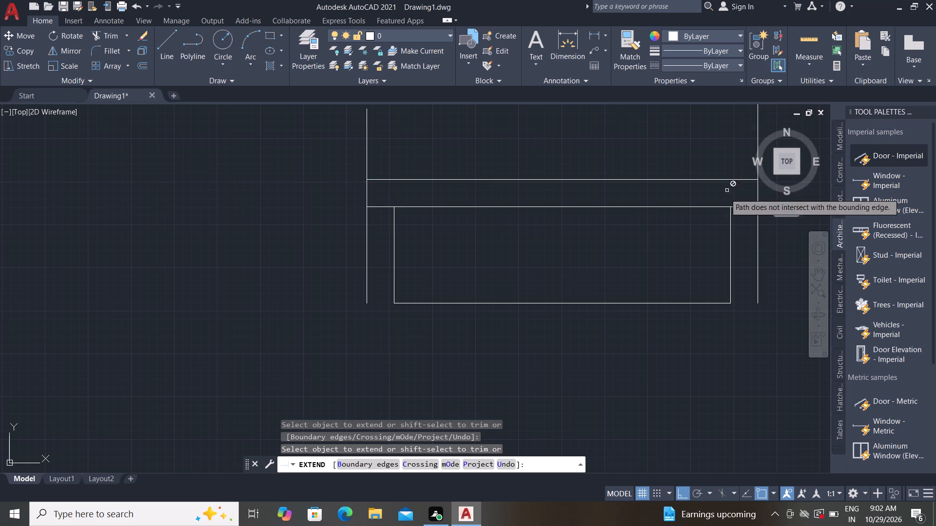
middle_click_drag(670, 248, 597, 341)
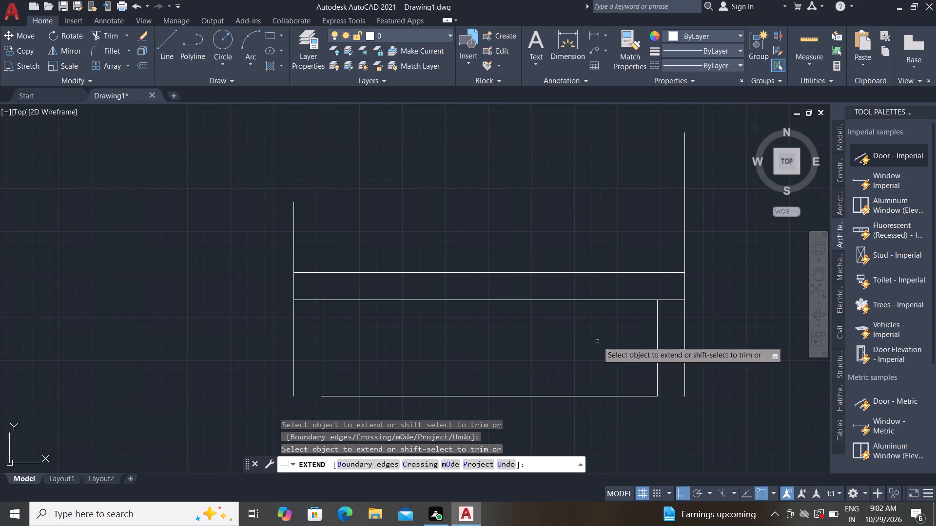
key("Escape")
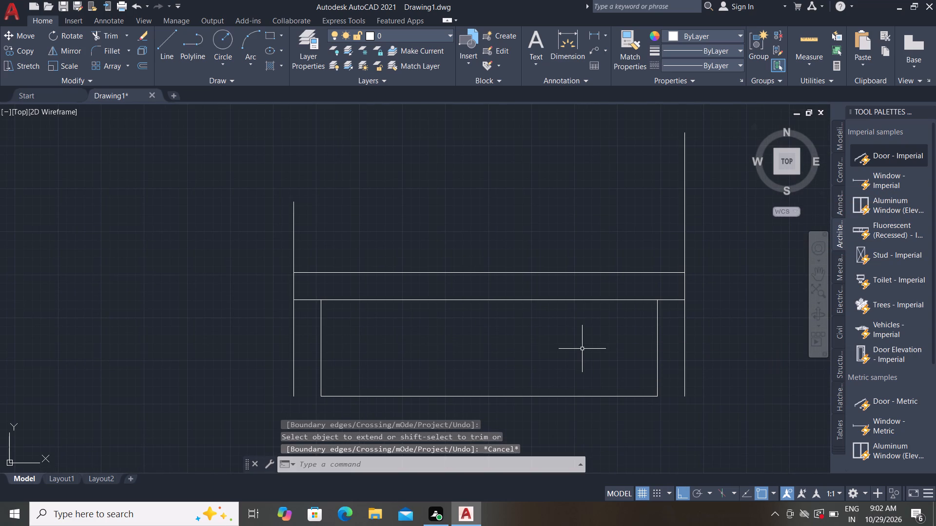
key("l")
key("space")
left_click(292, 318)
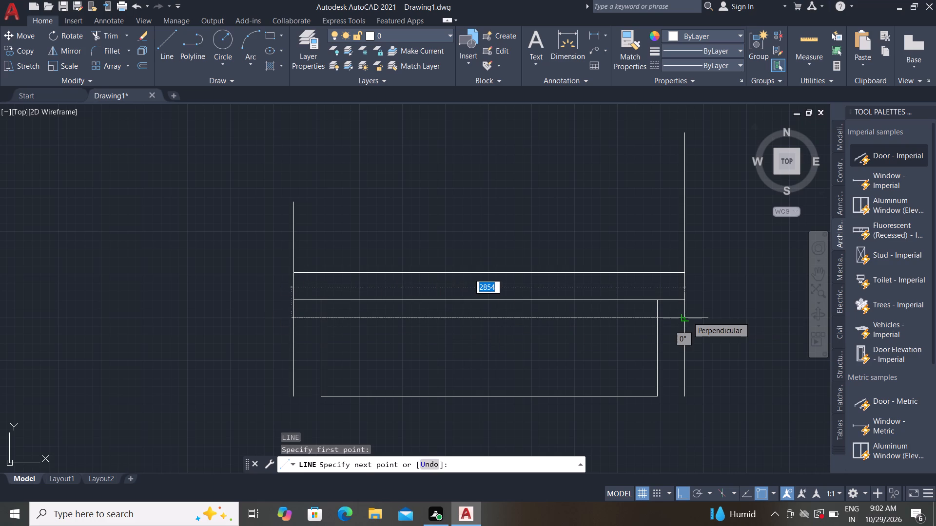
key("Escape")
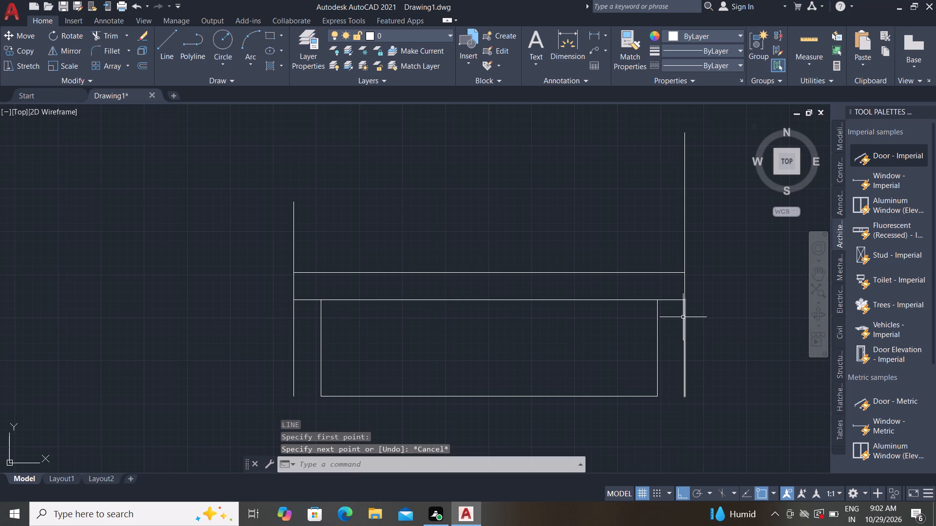
Draw two horizontal lines between the side lines, one just below the rectangle's top edge and one just above the upper offset line.
key("l")
key("space")
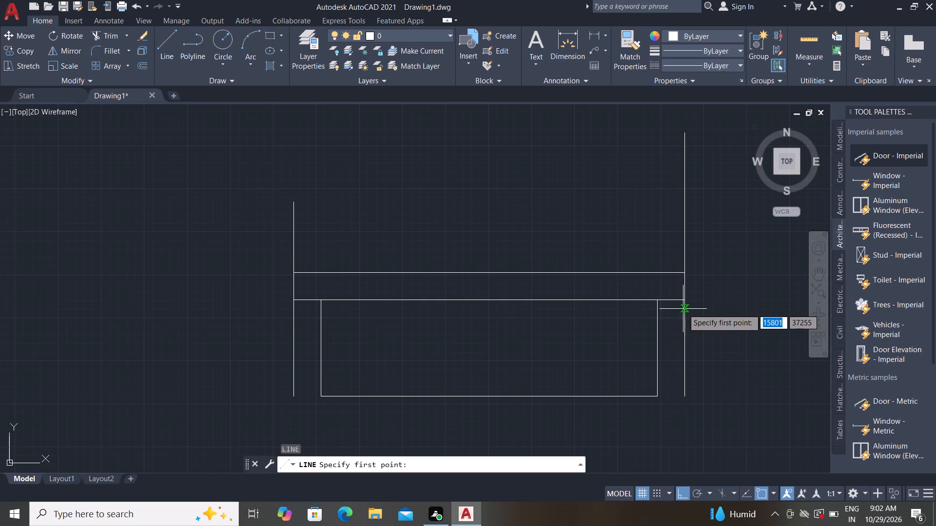
left_click(684, 309)
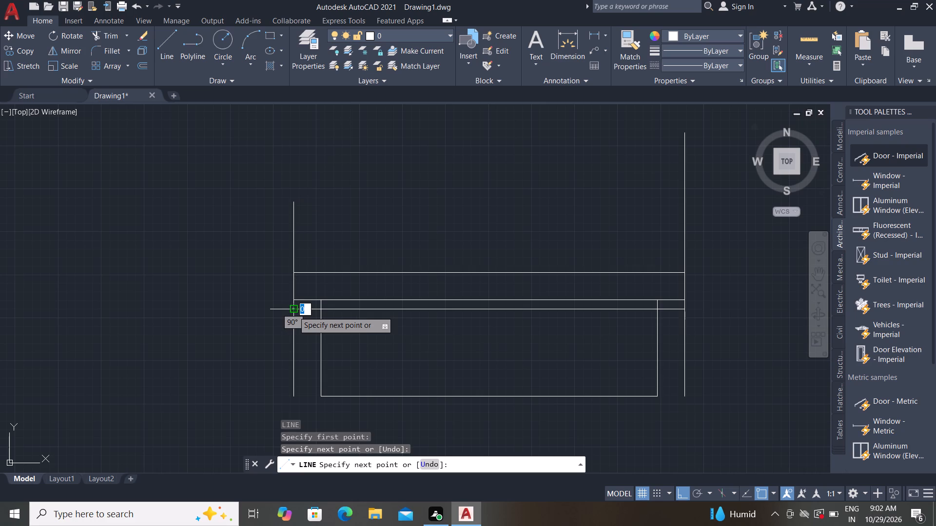
key("Escape")
key("space")
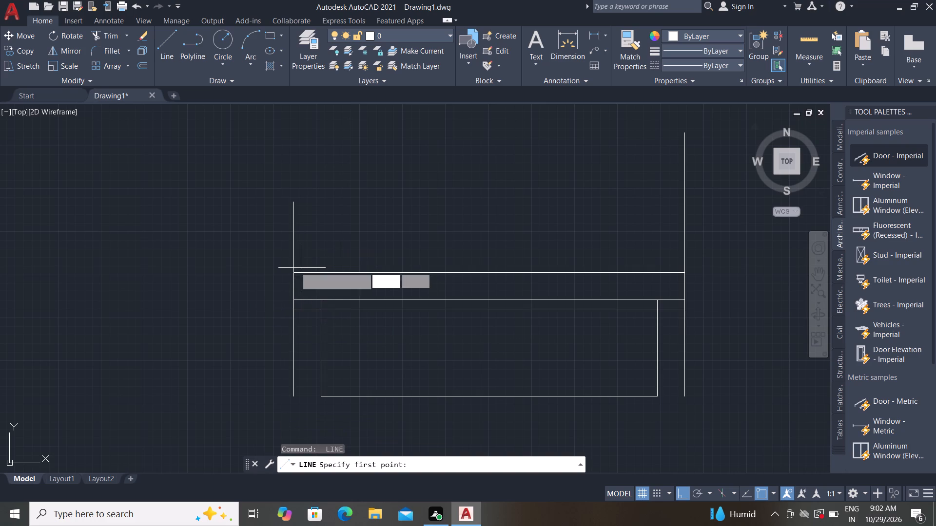
left_click(294, 260)
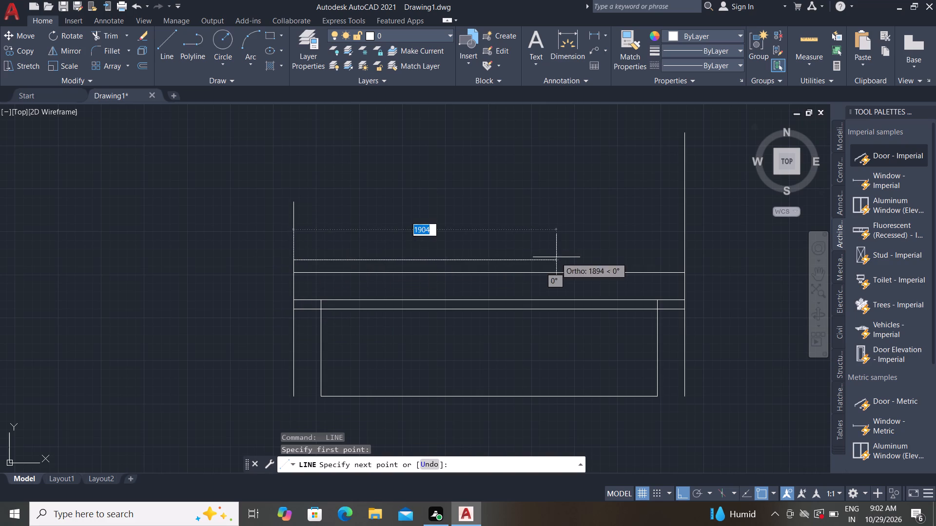
left_click(687, 258)
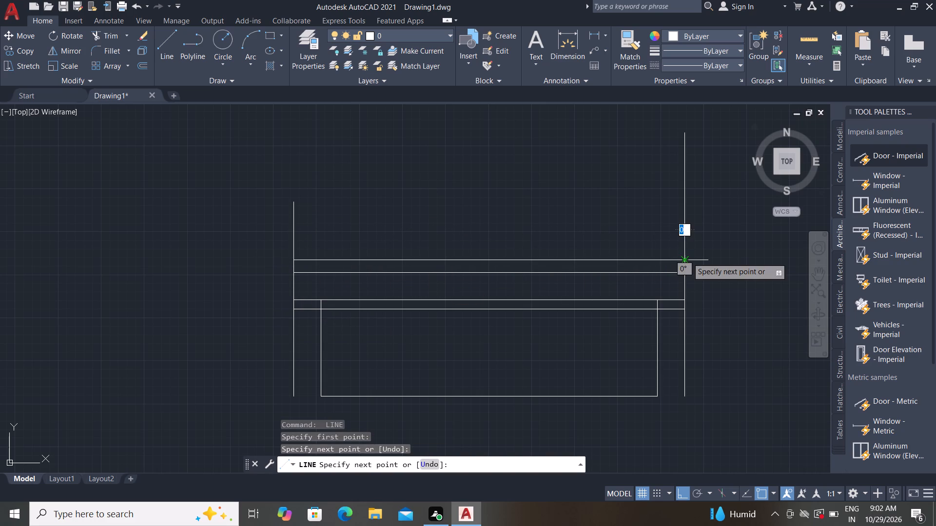
key("Escape")
Trim both side lines above the uppermost horizontal line, and remove that horizontal line.
key("t")
key("r")
key("space")
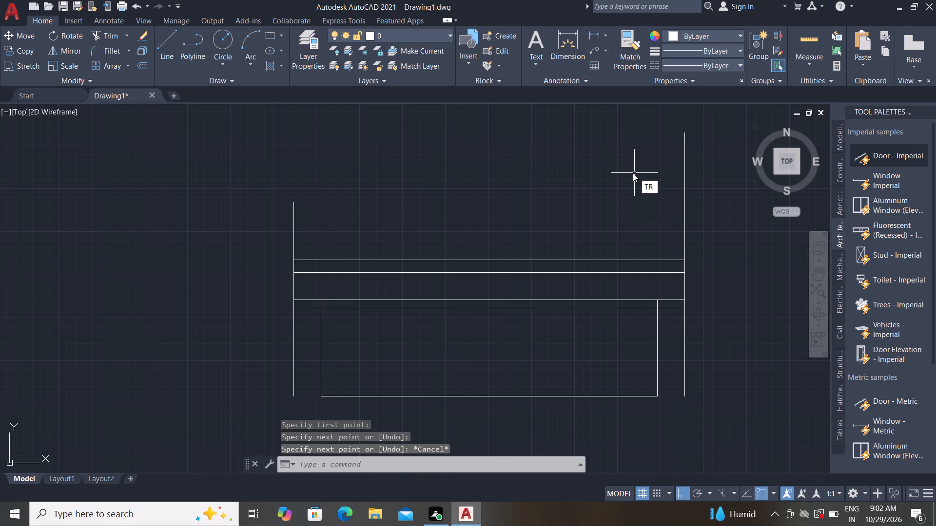
left_click(97, 228)
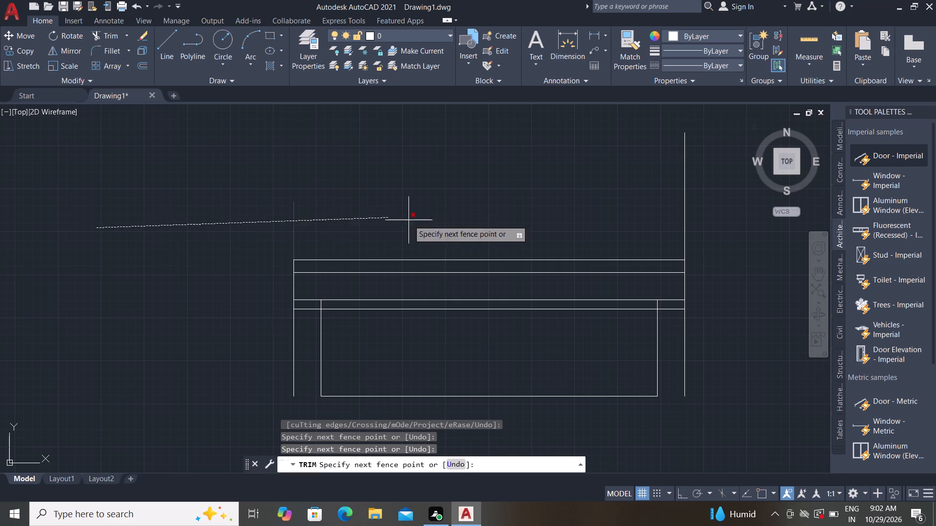
left_click(445, 228)
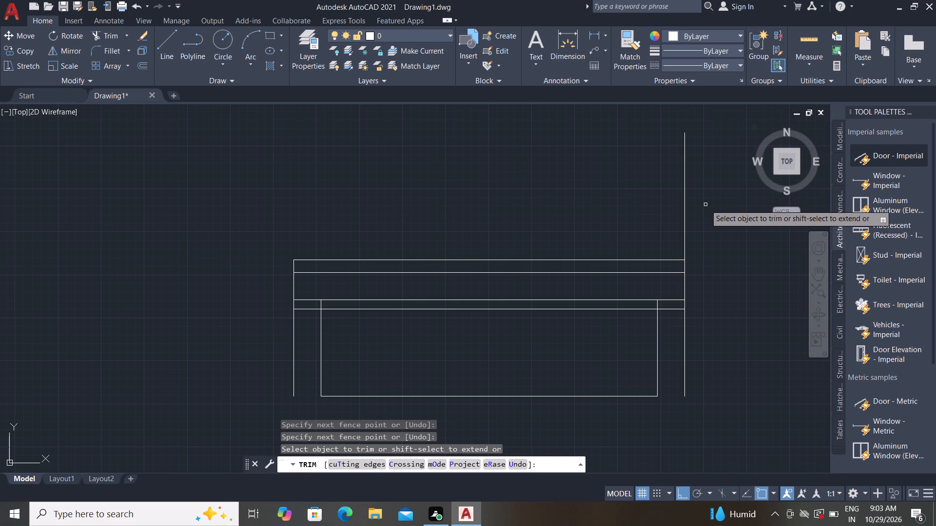
left_click(618, 200)
left_click_drag(736, 275, 731, 273)
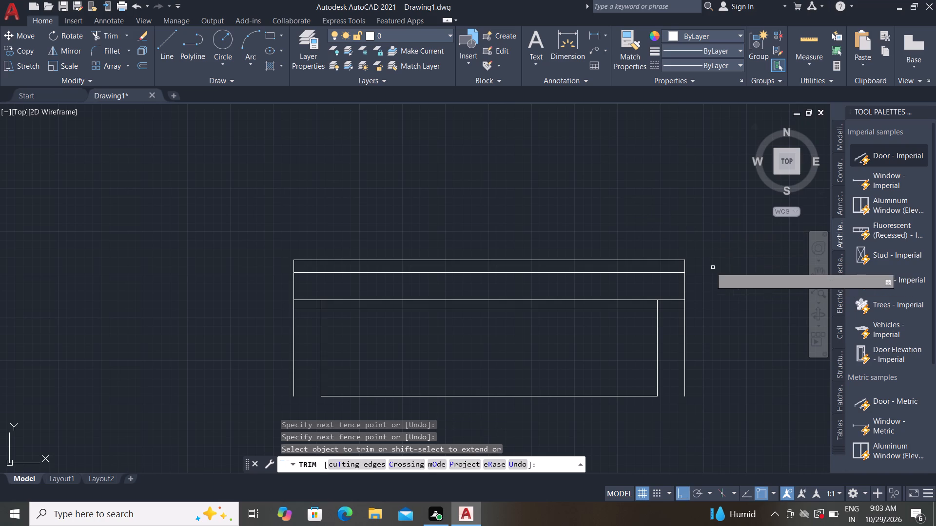
left_click(658, 261)
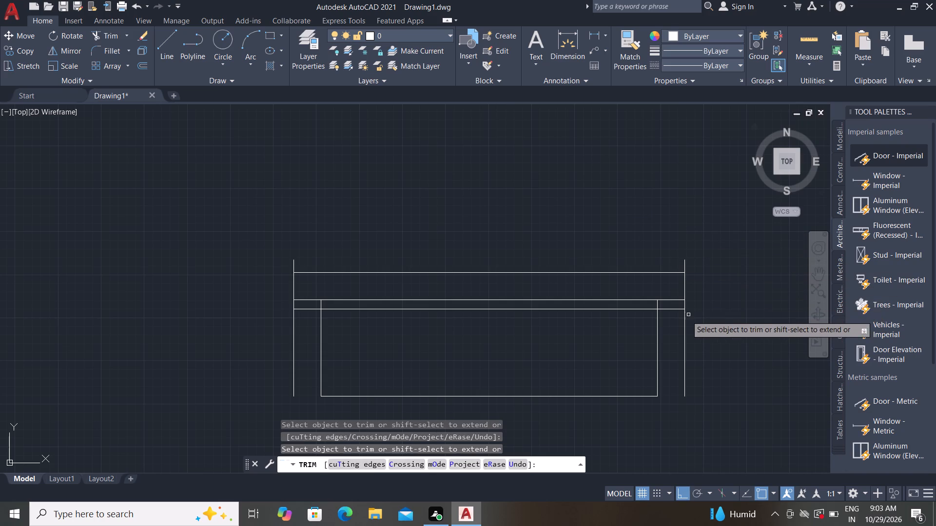
Trim both side lines below the horizontal line under the rectangle's top edge, and remove that horizontal line.
left_click(685, 328)
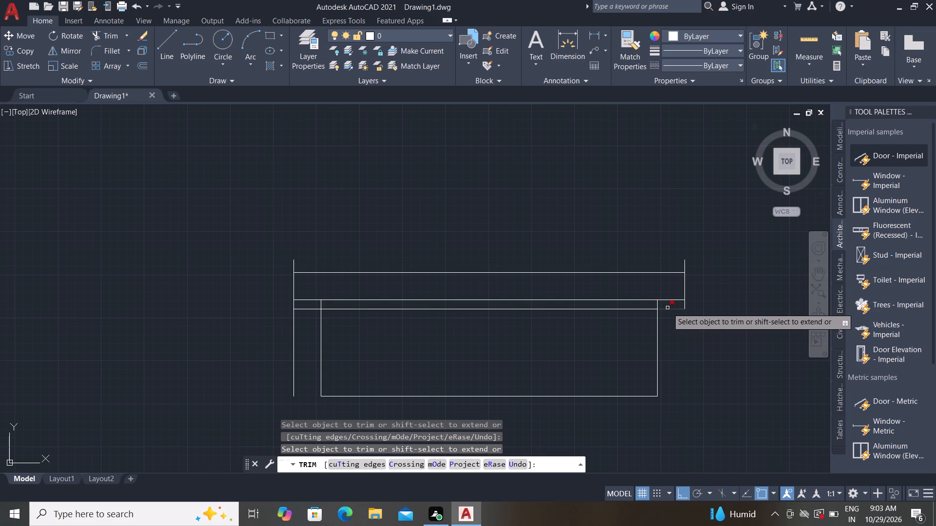
left_click(667, 308)
left_click(629, 309)
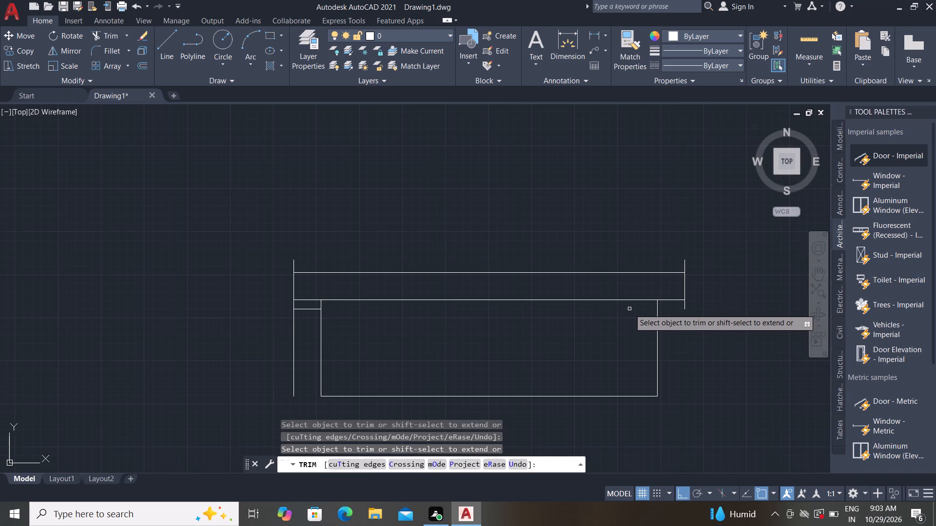
left_click(232, 321)
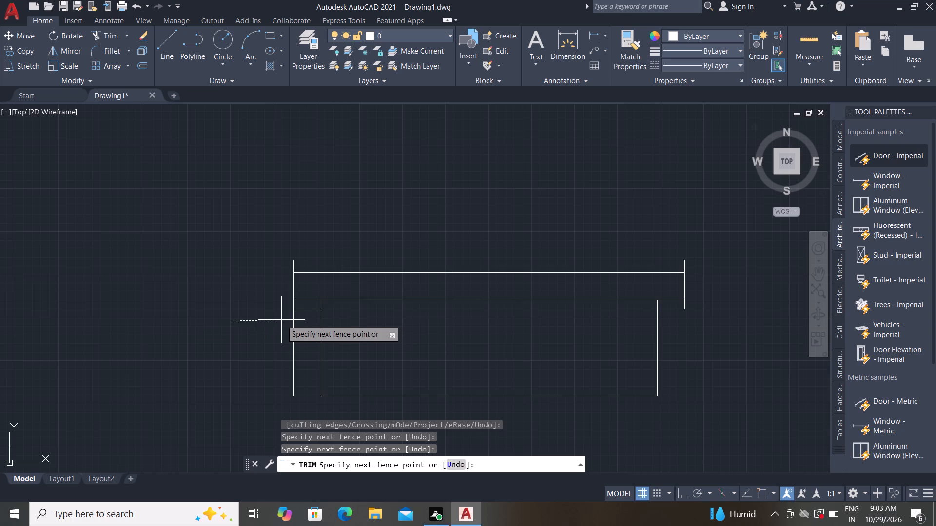
left_click(303, 339)
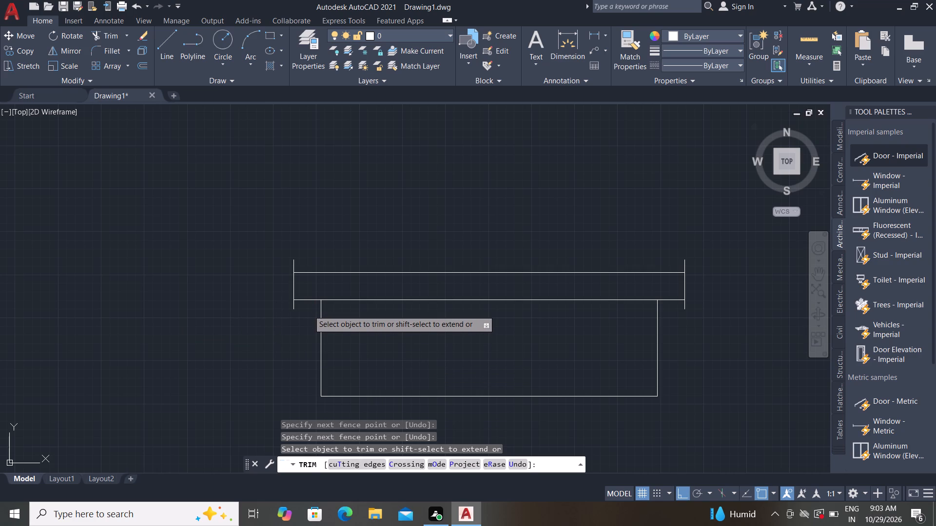
key("Escape")
key("Escape")
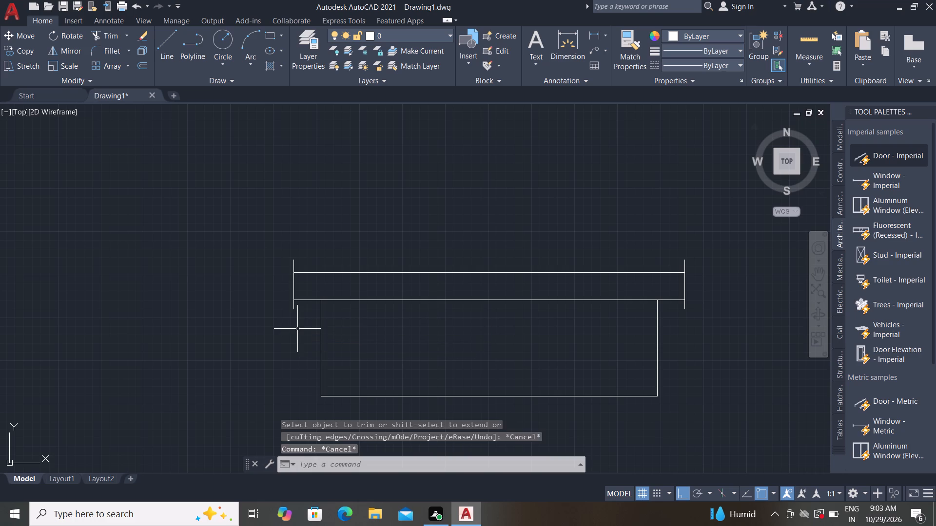
Offset the rectangle's bottom edge and both of its side edges inward by 300 mm.
key("o")
key("space")
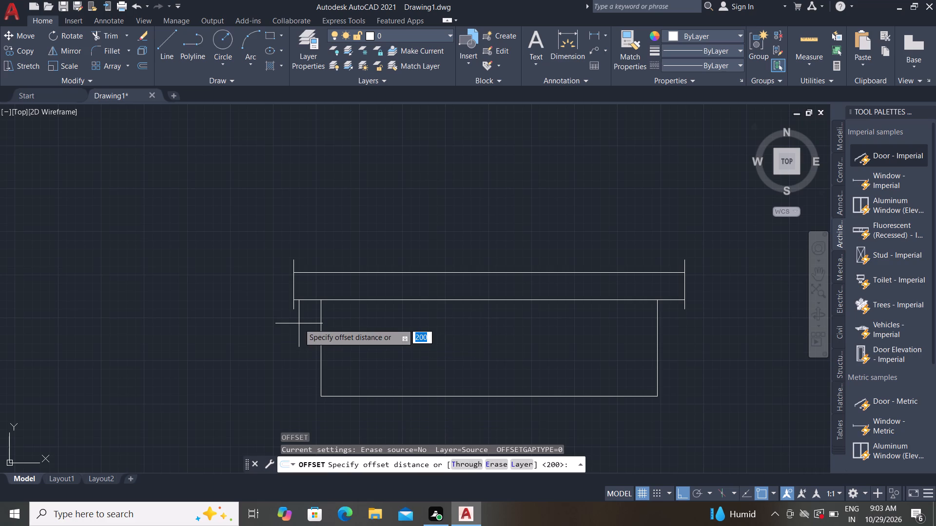
type("300")
key("space")
middle_click_drag(394, 343, 305, 297)
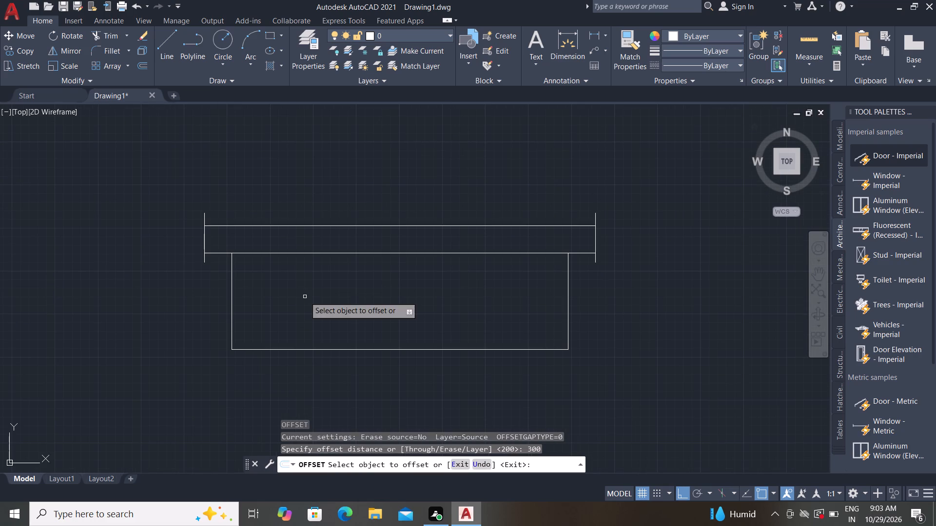
left_click(302, 349)
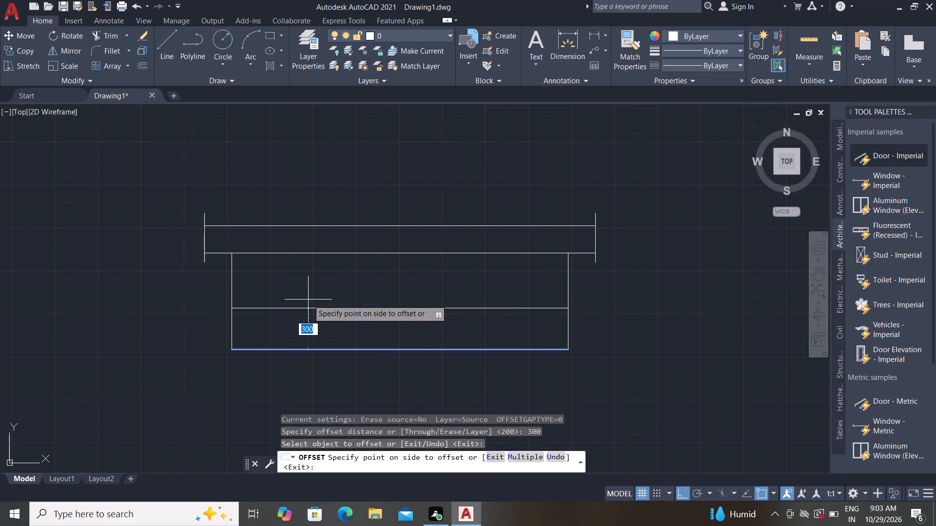
left_click(308, 300)
left_click(233, 282)
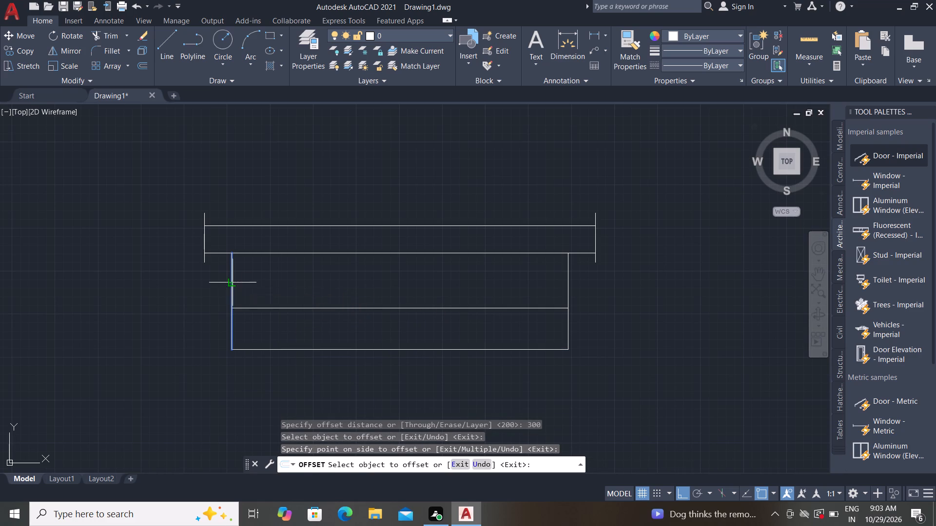
left_click(377, 315)
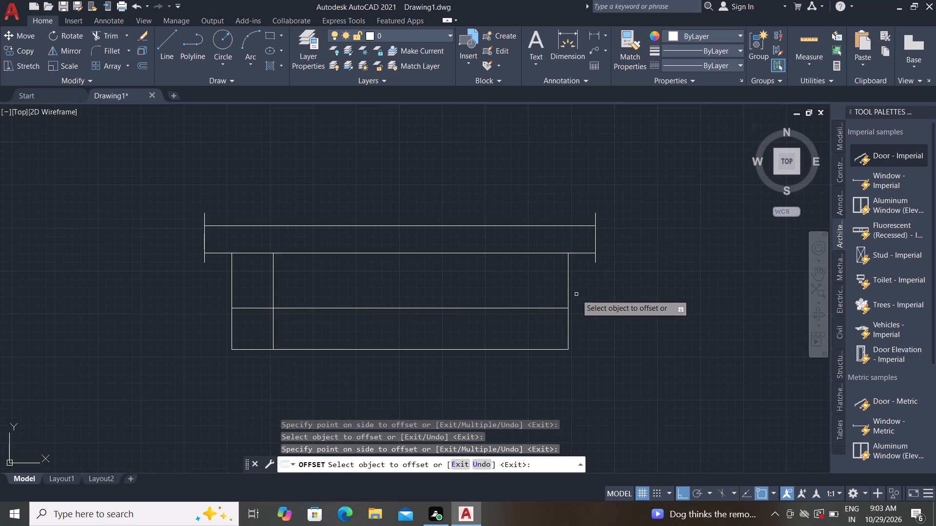
left_click(568, 292)
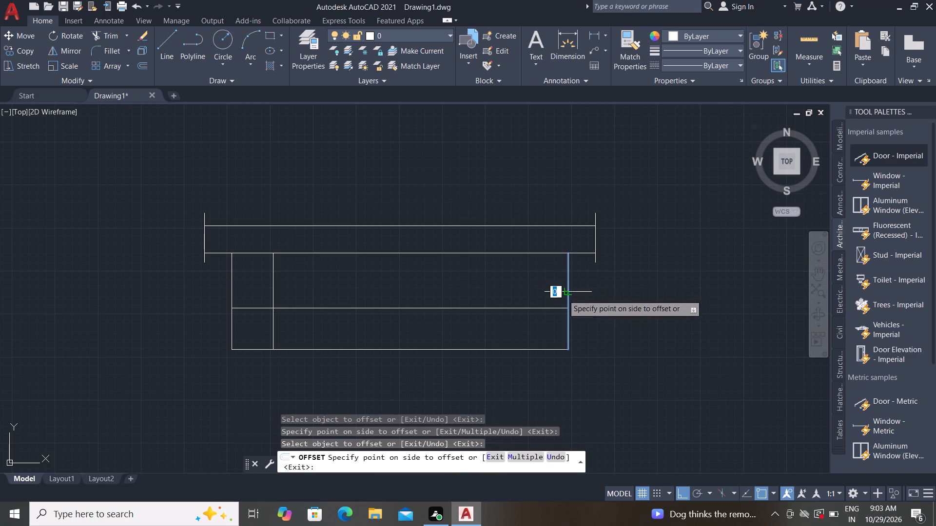
left_click(477, 283)
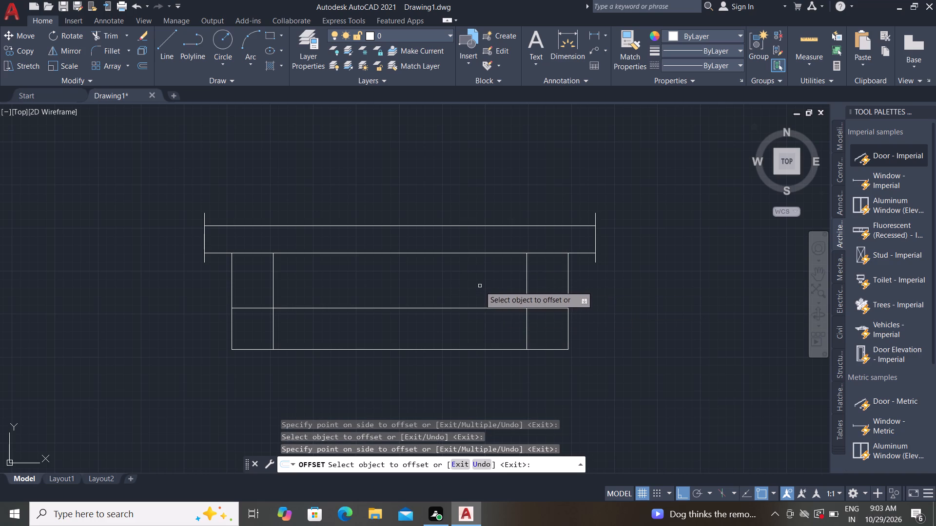
key("Escape")
Draw a diagonal line at each lower corner, from the intersection of the 300 mm offset lines to the rectangle's outer corner.
type("L")
key("space")
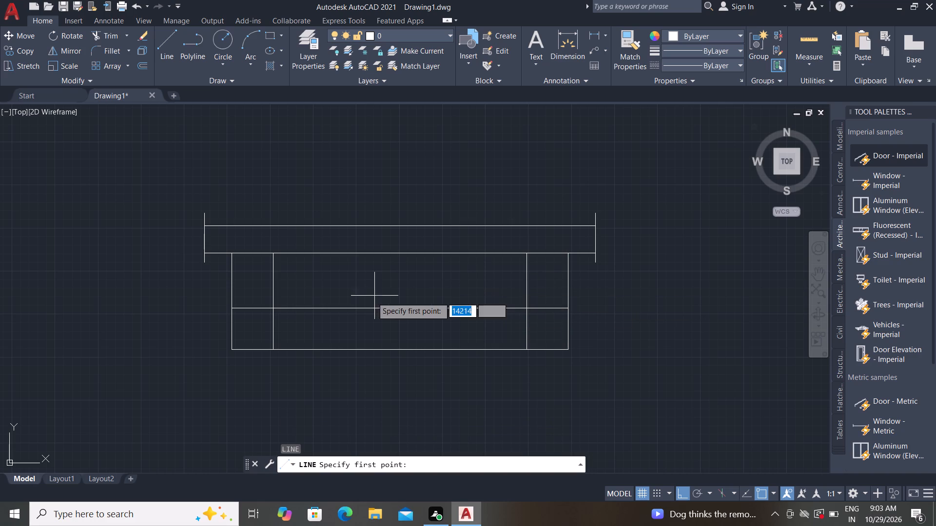
left_click(275, 307)
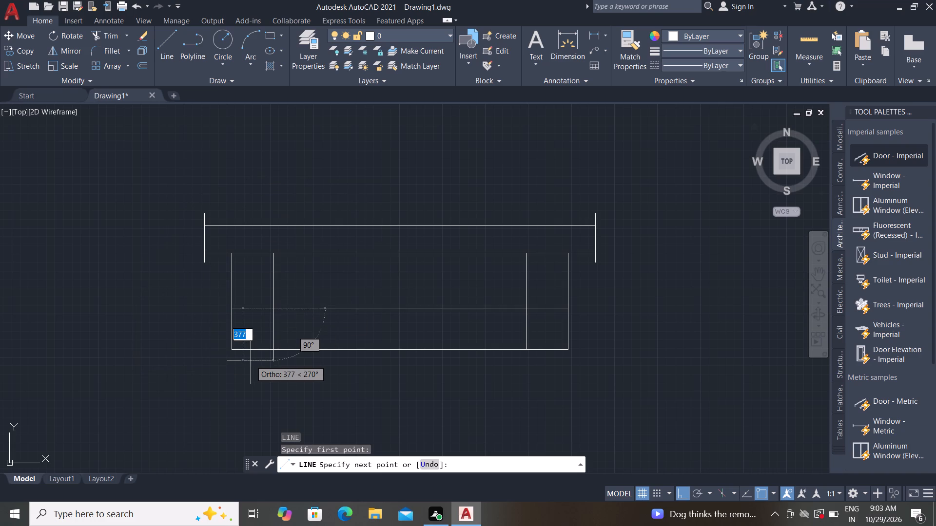
key("F8")
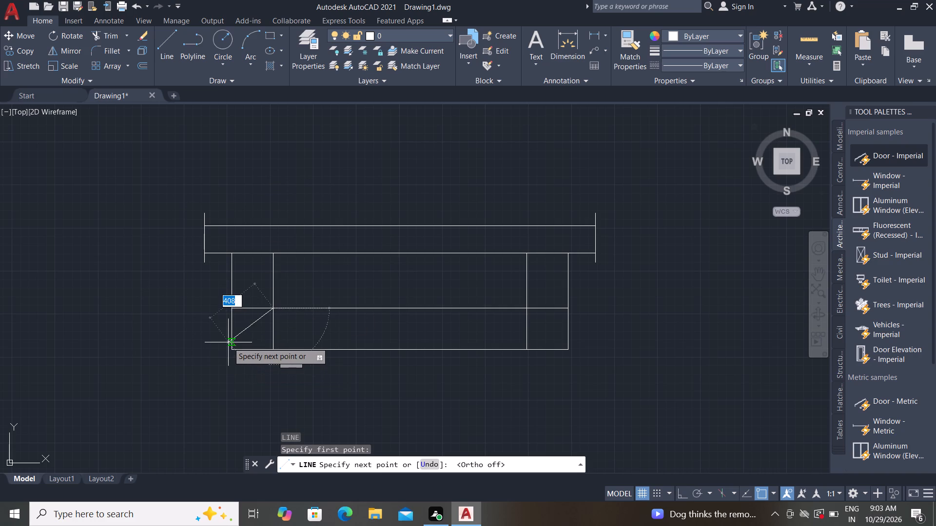
left_click(231, 349)
key("Escape")
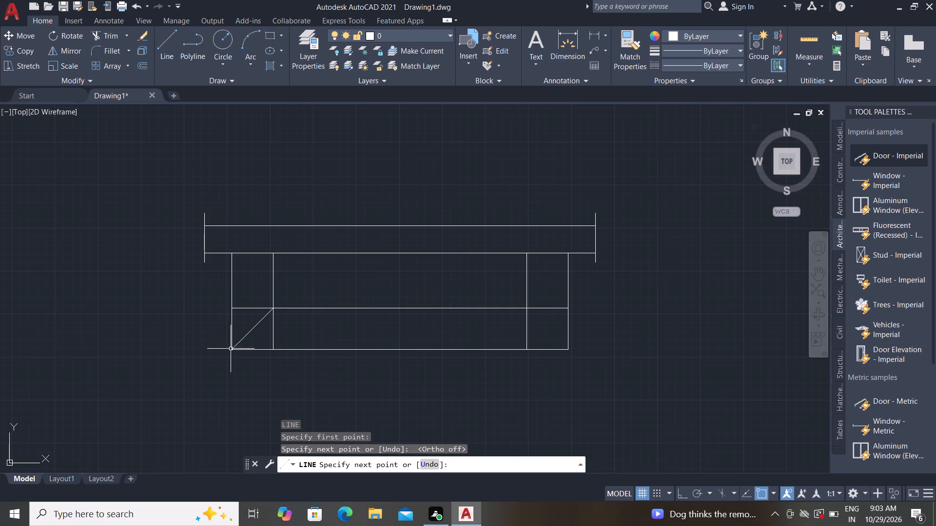
key("l")
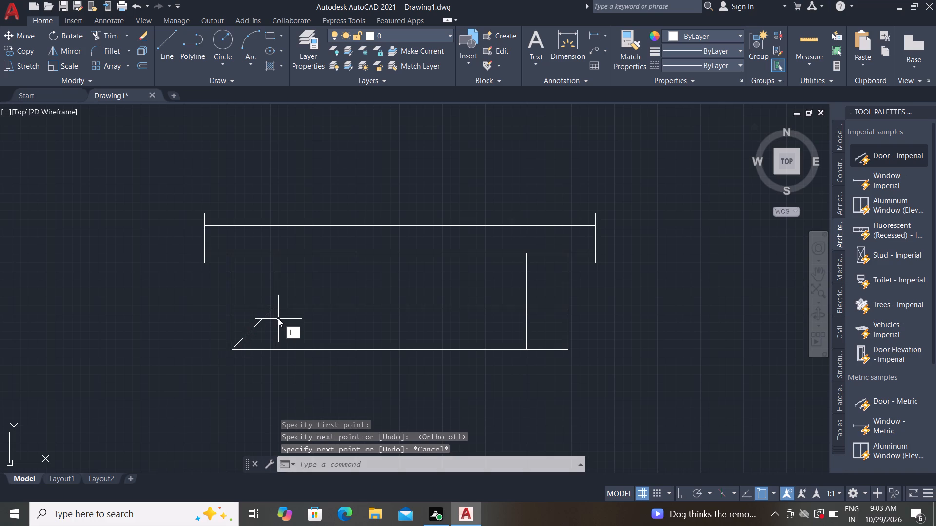
key("space")
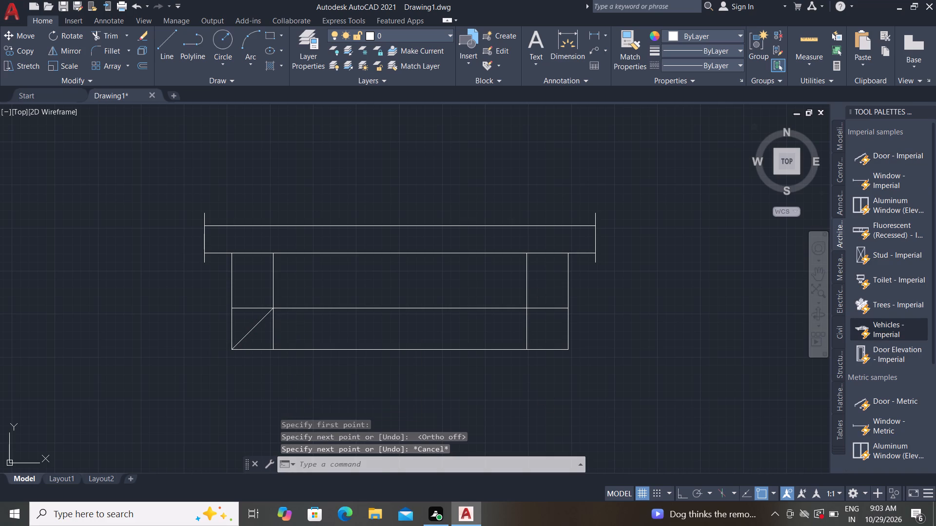
left_click(527, 310)
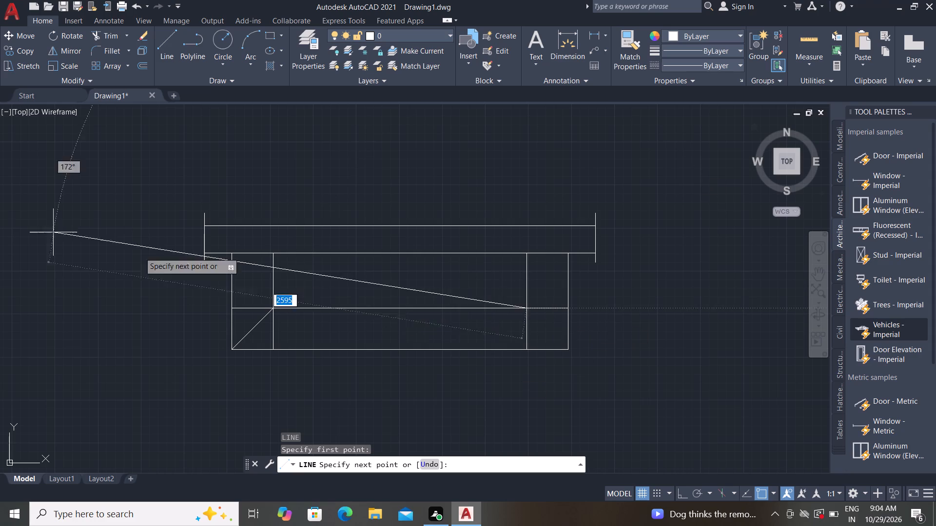
left_click(567, 347)
key("Escape")
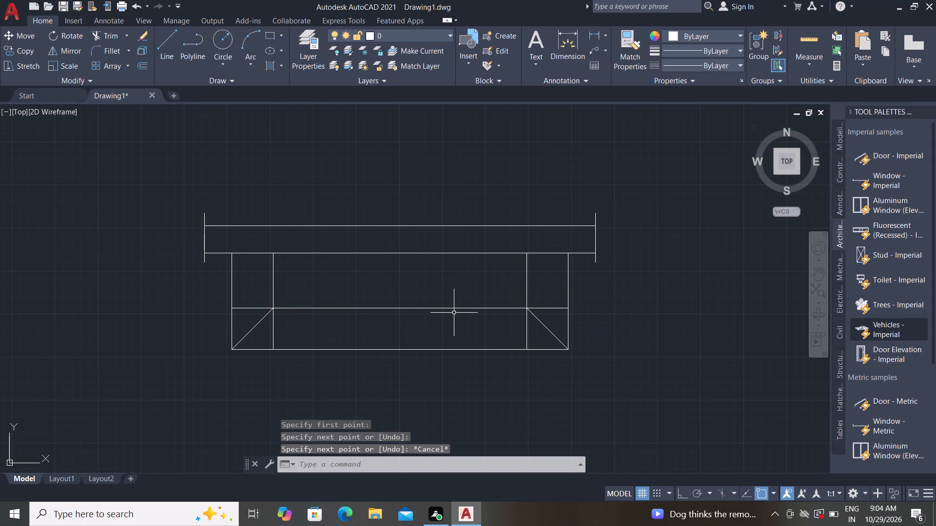
middle_click_drag(454, 314, 463, 331)
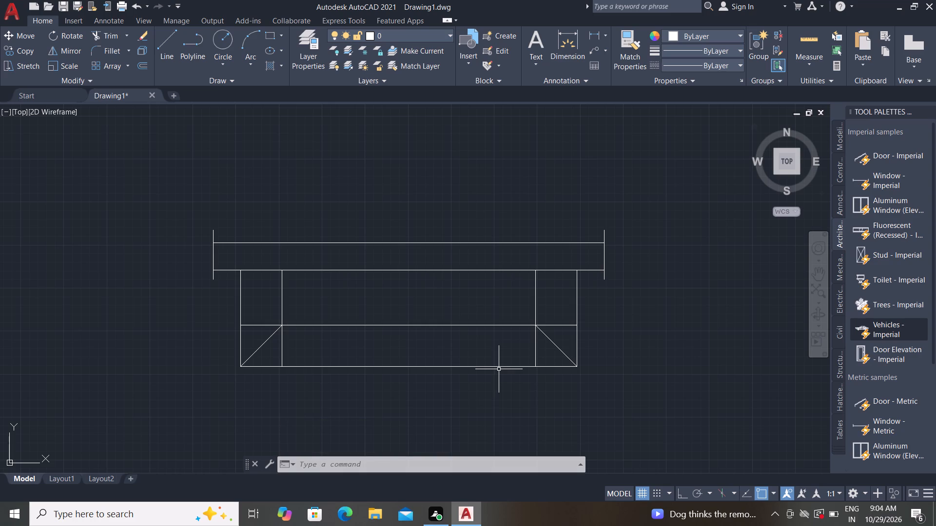
key("Escape")
key("Escape")
key("Escape")
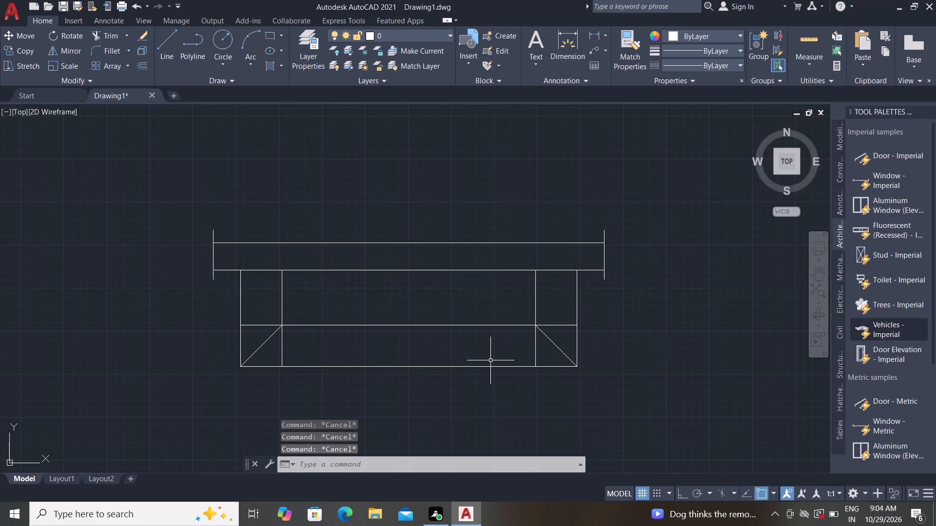
Trim the inner horizontal and vertical offset lines beyond their intersections at both lower corners, keeping the diagonals.
type("TR")
key("space")
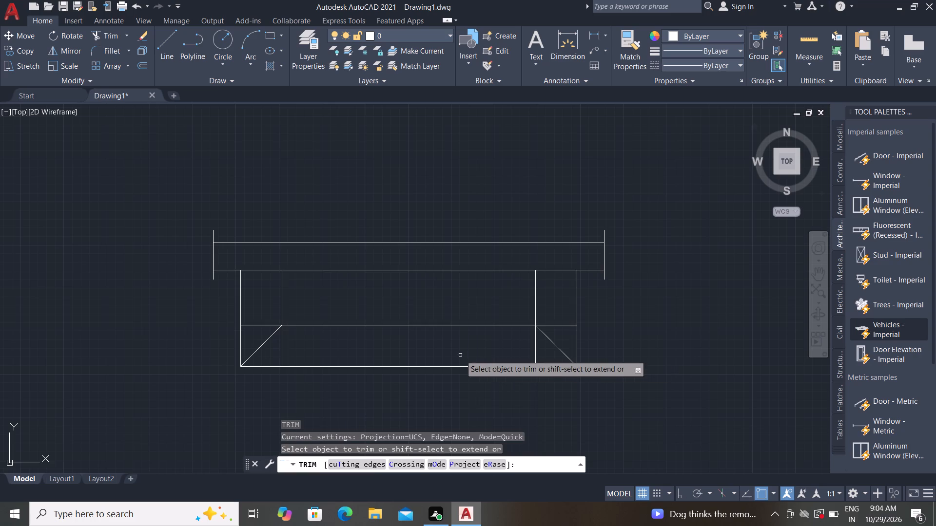
left_click(251, 327)
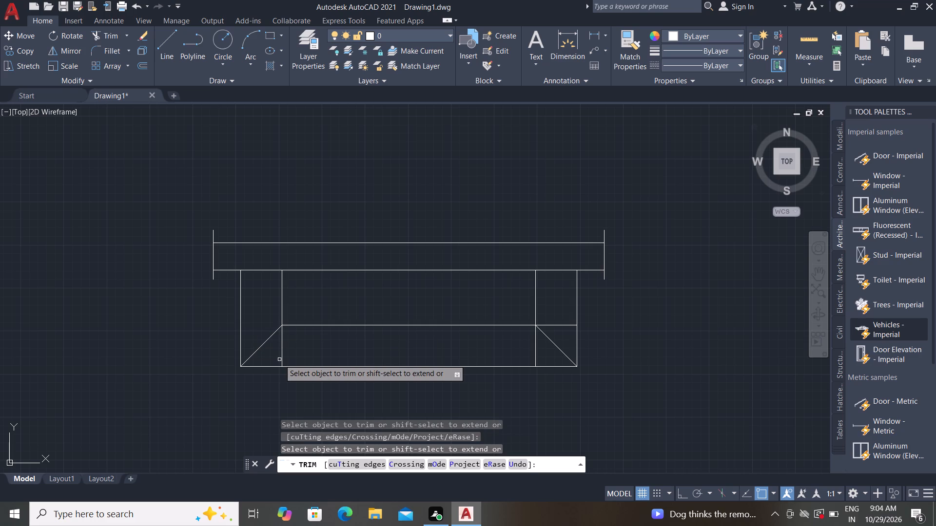
left_click(281, 359)
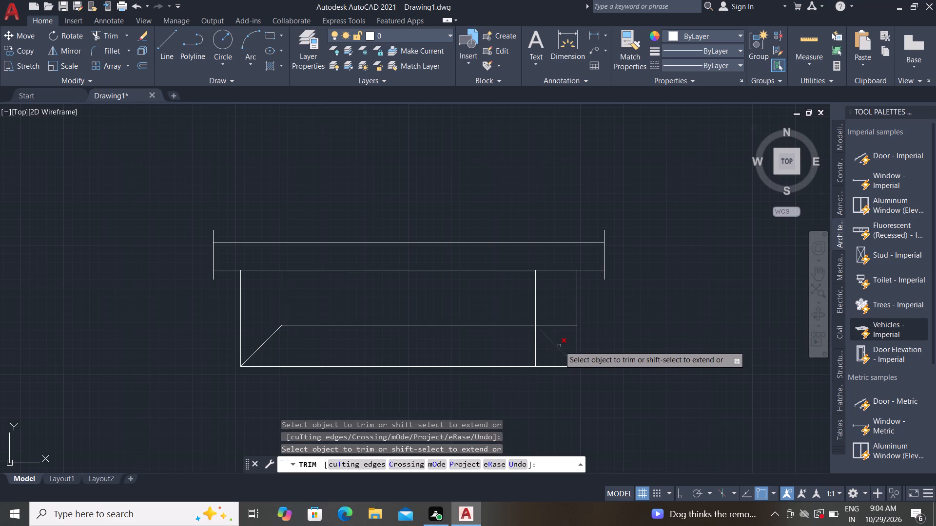
left_click(557, 324)
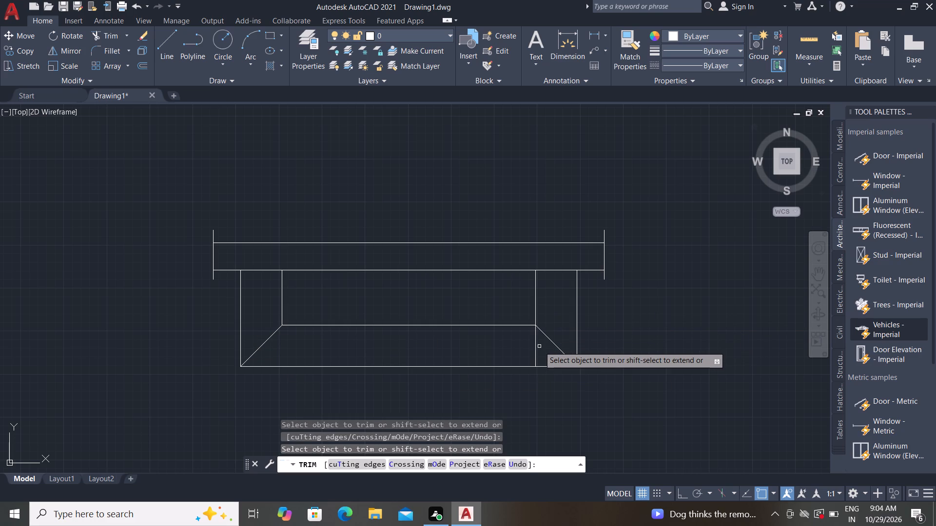
left_click(537, 346)
key("Escape")
key("Escape")
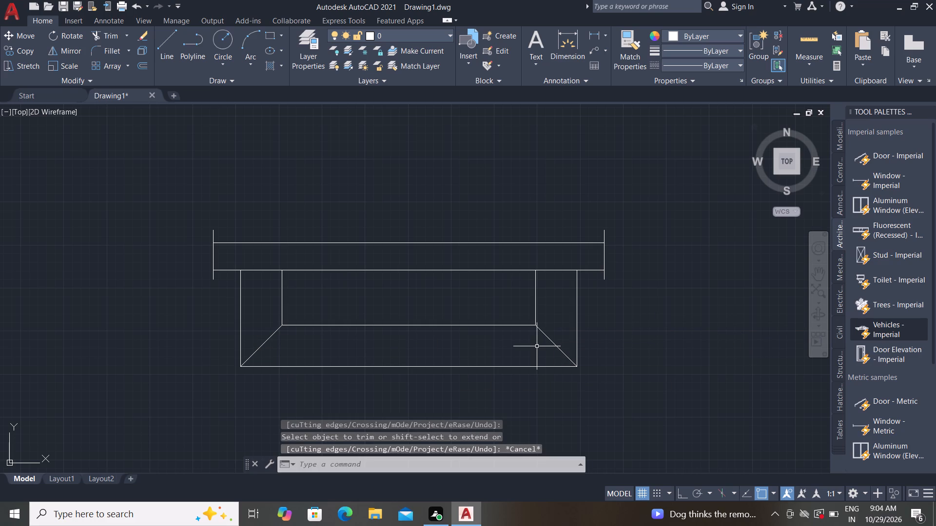
key("Escape")
key("Escape")
key("Escape")
Offset the inner outline's two vertical lines and its bottom line inward by 150 mm.
type("O")
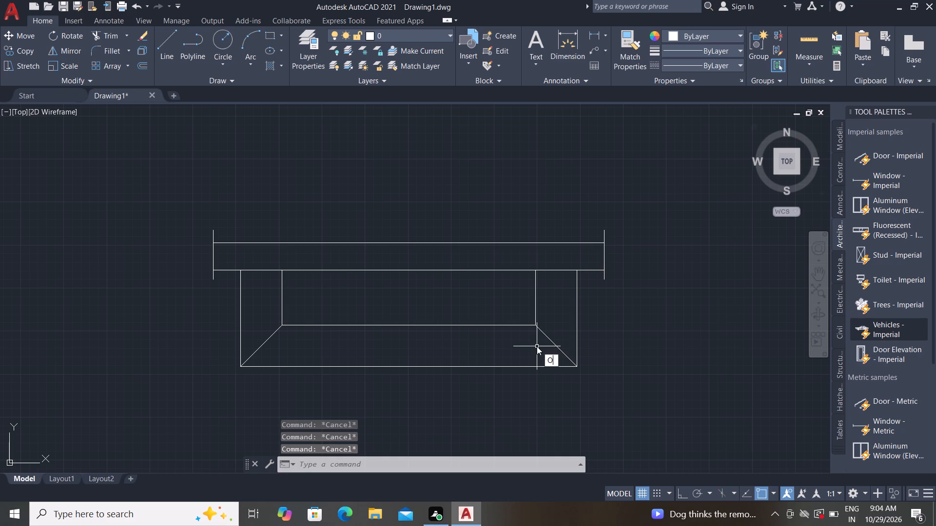
key("space")
type("150")
key("space")
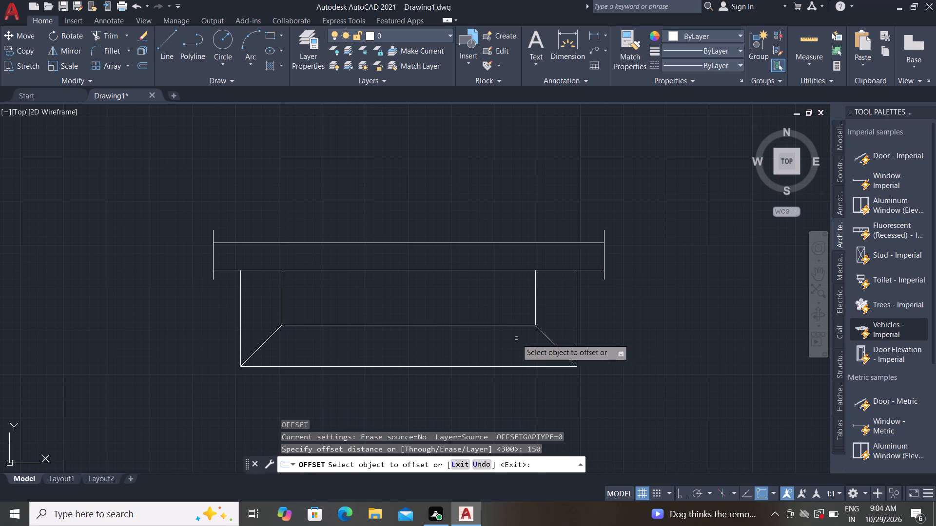
left_click(283, 298)
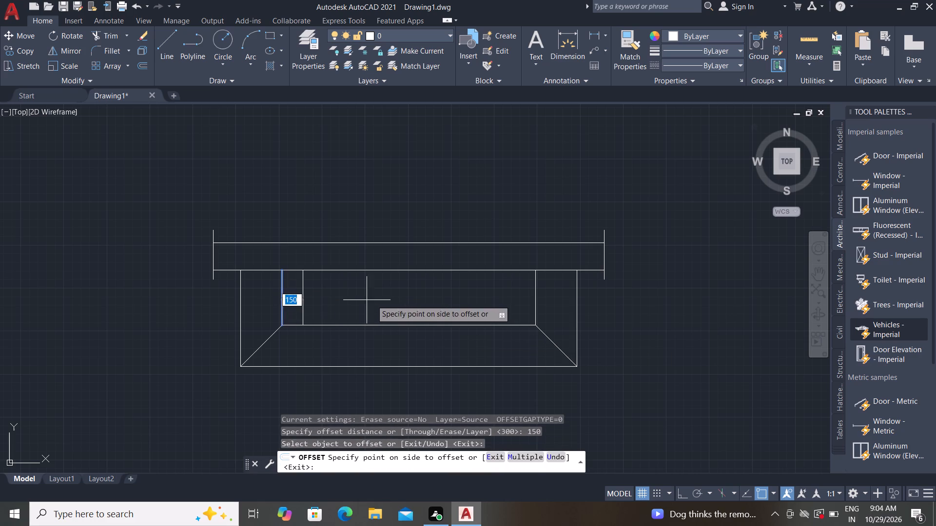
left_click(413, 302)
left_click(430, 326)
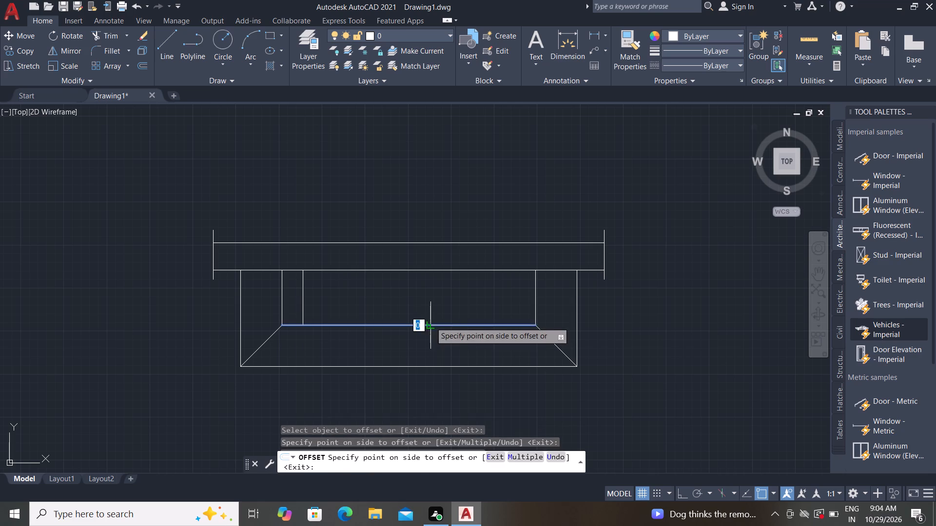
left_click(439, 293)
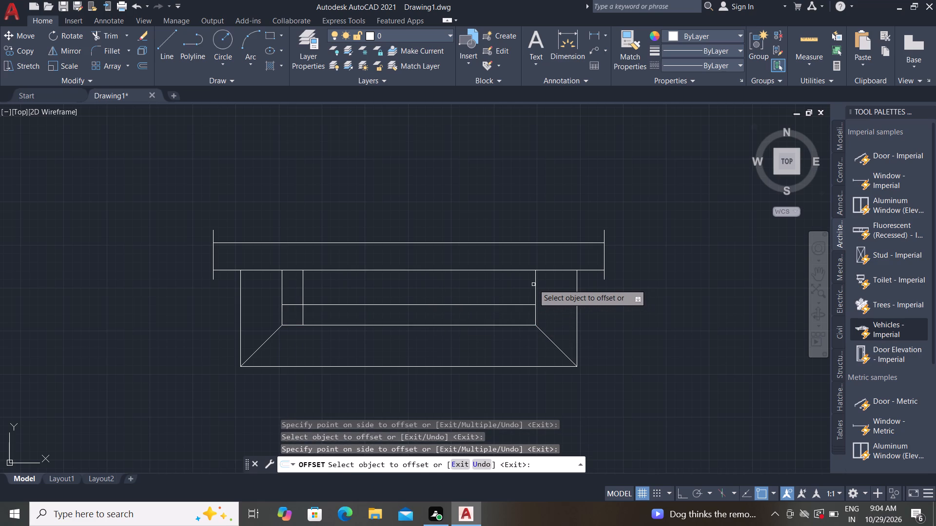
left_click(534, 284)
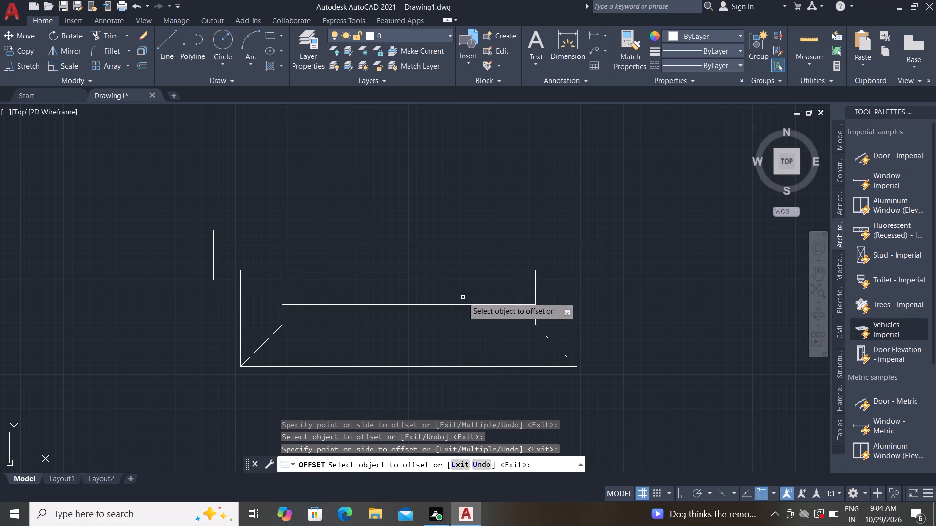
middle_click(522, 320)
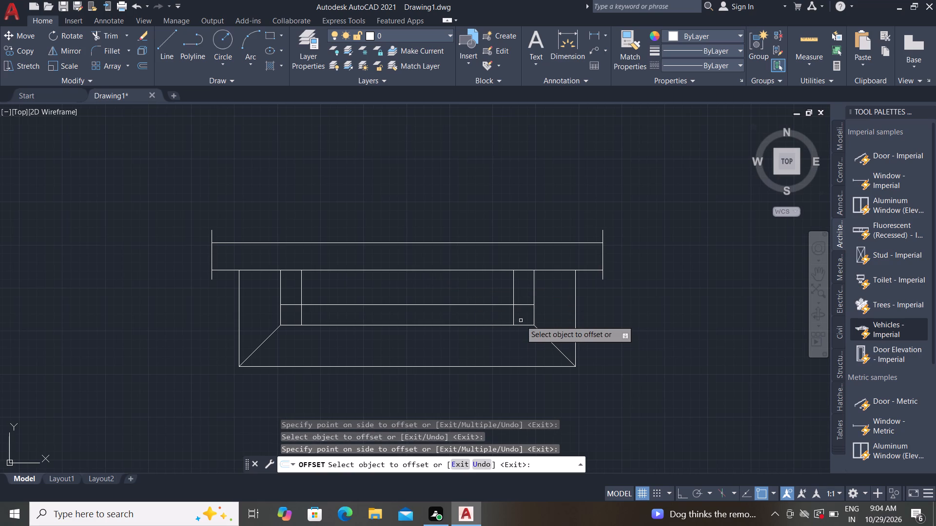
key("Escape")
key("Escape")
key("Escape")
key("Escape")
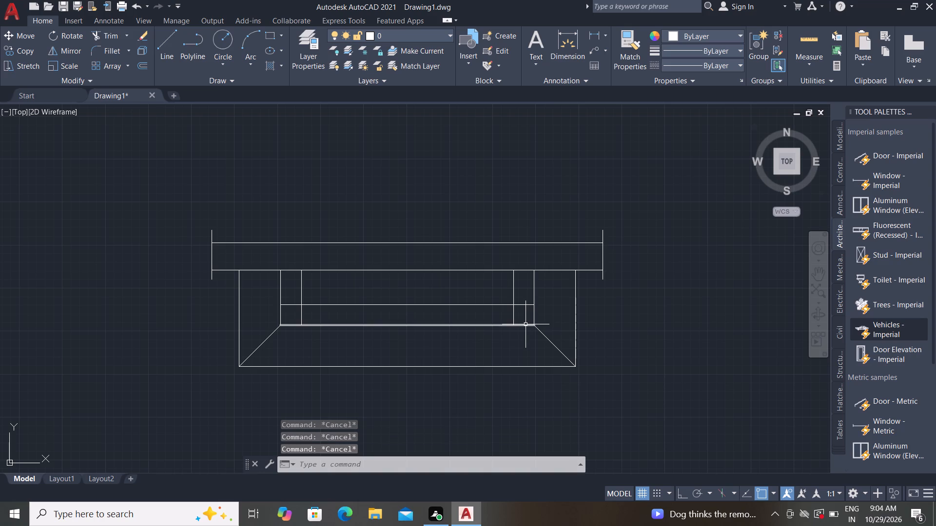
key("Escape")
key("Escape")
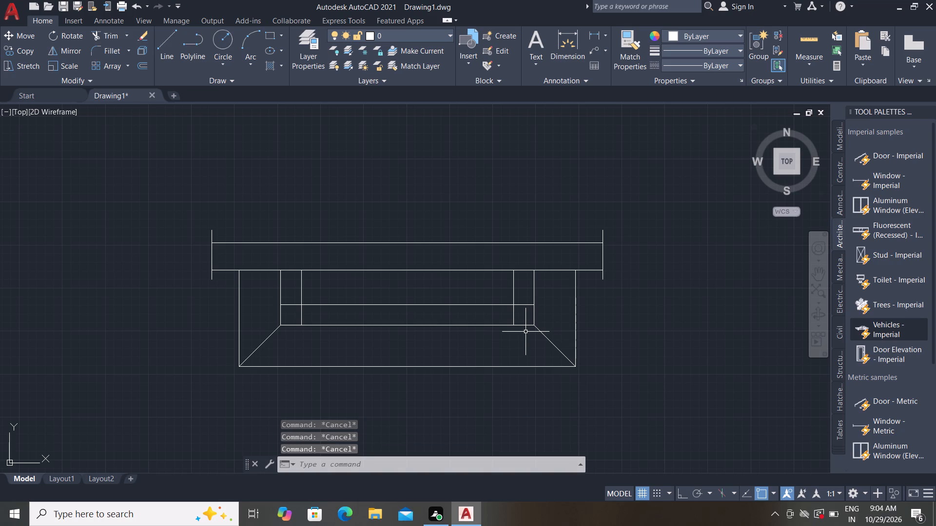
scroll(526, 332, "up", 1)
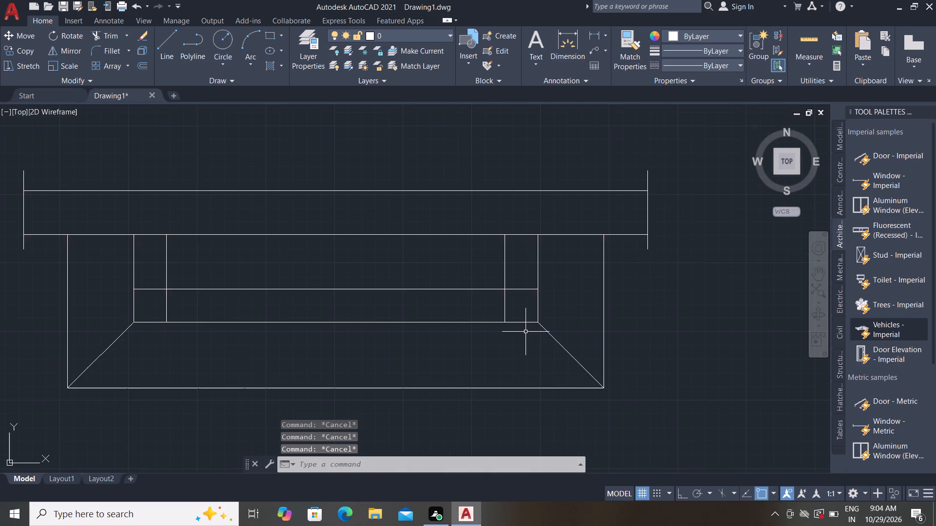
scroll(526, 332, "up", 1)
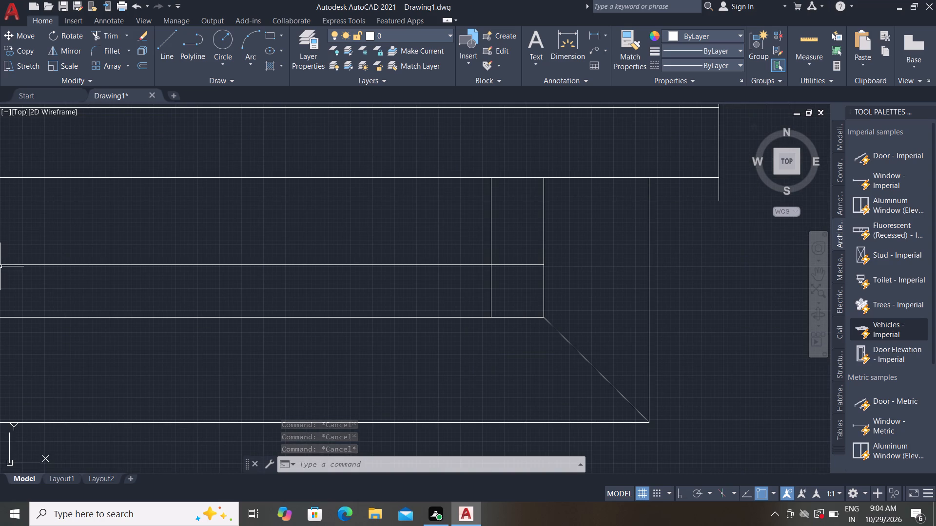
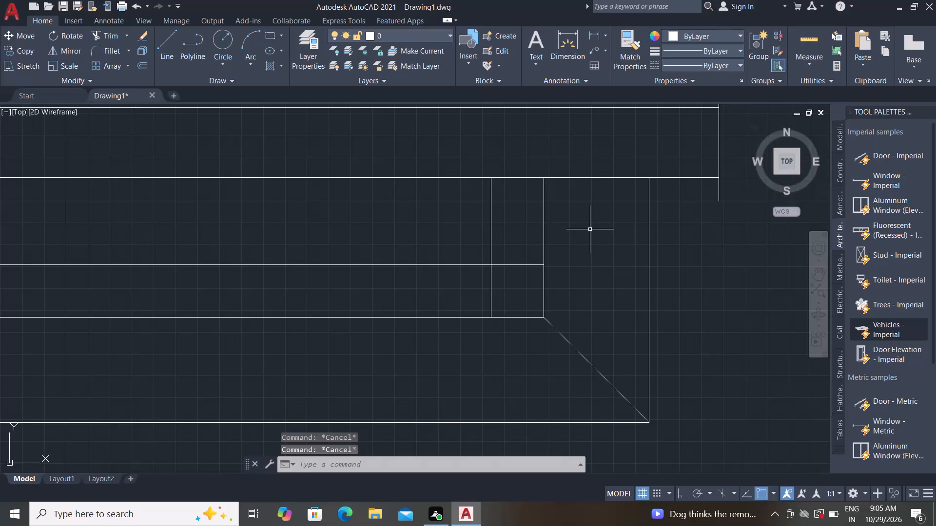
Offset the inner outline's right vertical line inward twice by 50 mm, filling the 150 mm gap with two lines.
type("O")
key("space")
type("50")
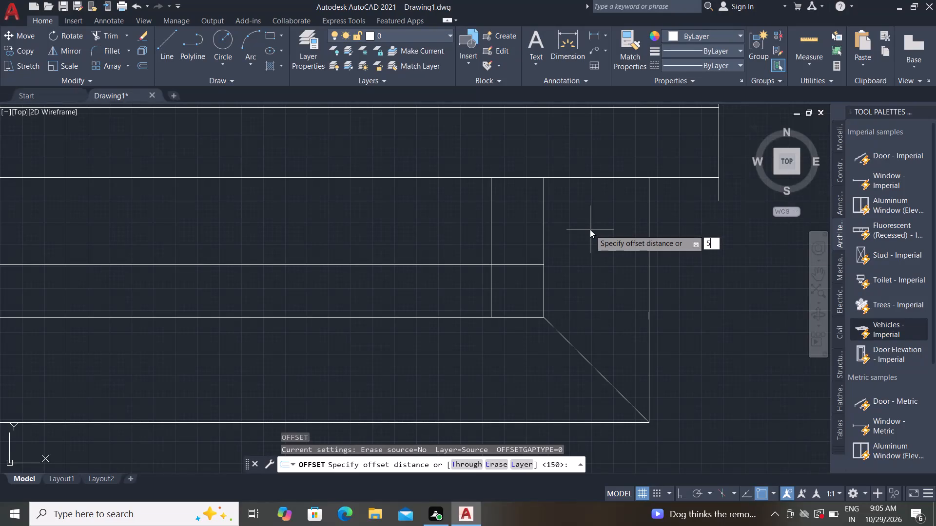
key("space")
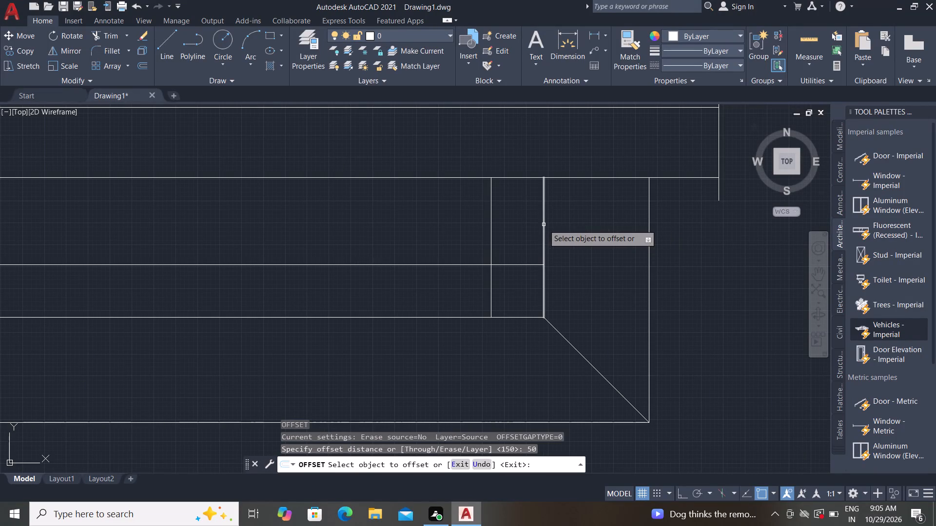
left_click(544, 225)
left_click(513, 217)
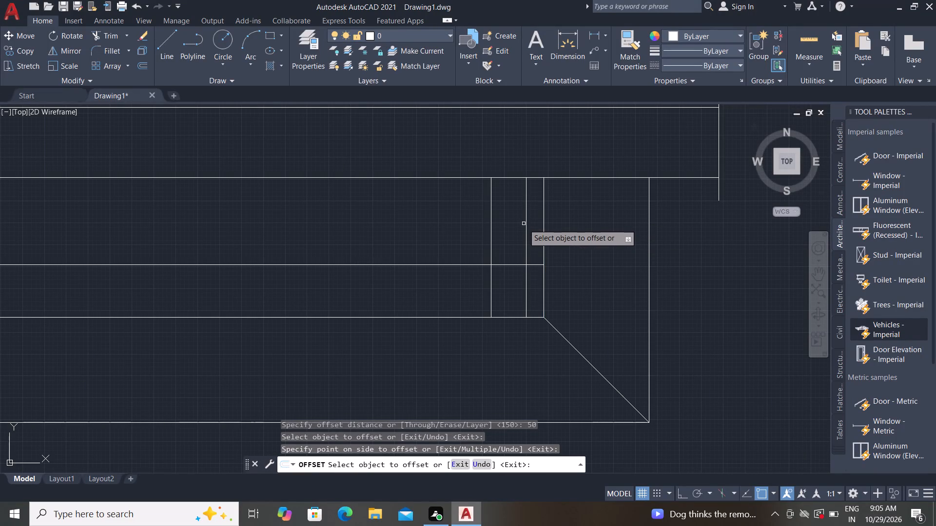
left_click(525, 224)
left_click(503, 221)
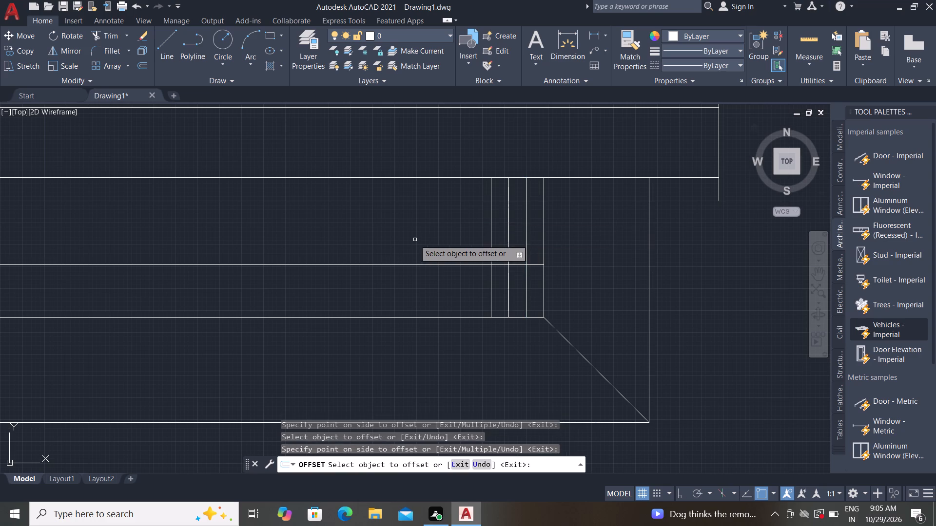
Offset the upper horizontal line of the 150 mm gap downward twice by 50 mm, towards the inner outline's bottom line.
middle_click_drag(410, 236, 721, 240)
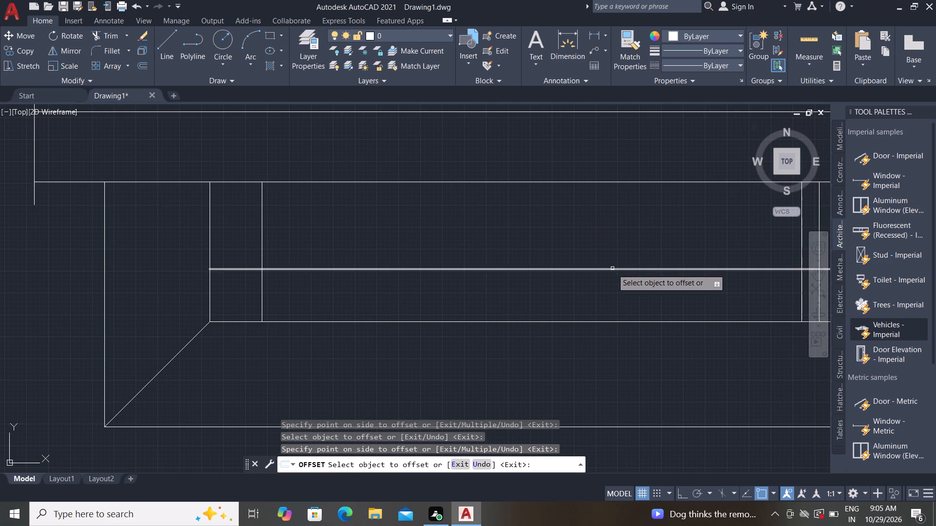
left_click(612, 269)
left_click(603, 322)
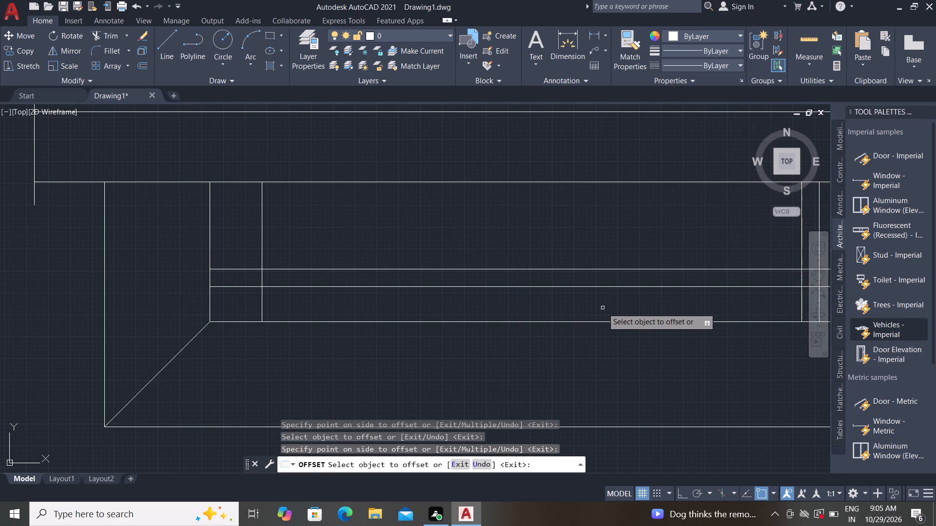
left_click(405, 286)
left_click(406, 320)
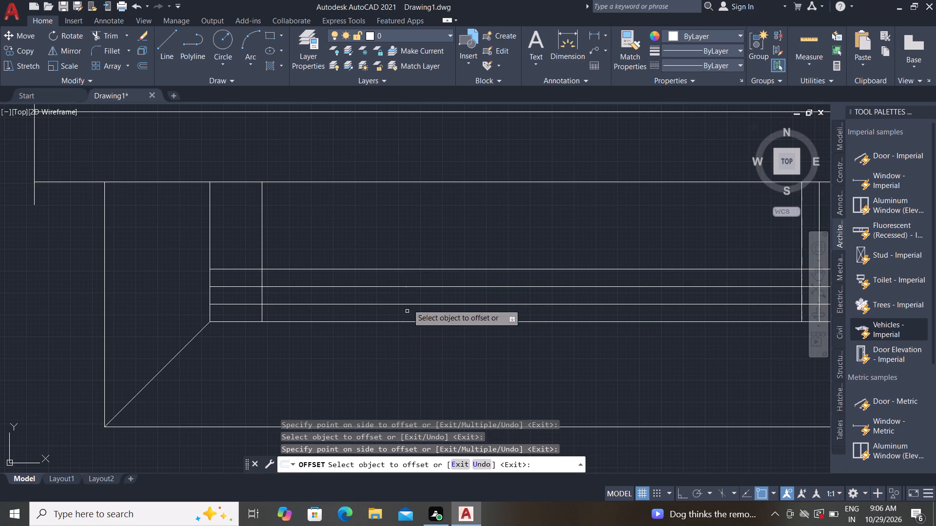
Offset the inner outline's left vertical line inward twice by 50 mm.
left_click(209, 229)
left_click(244, 234)
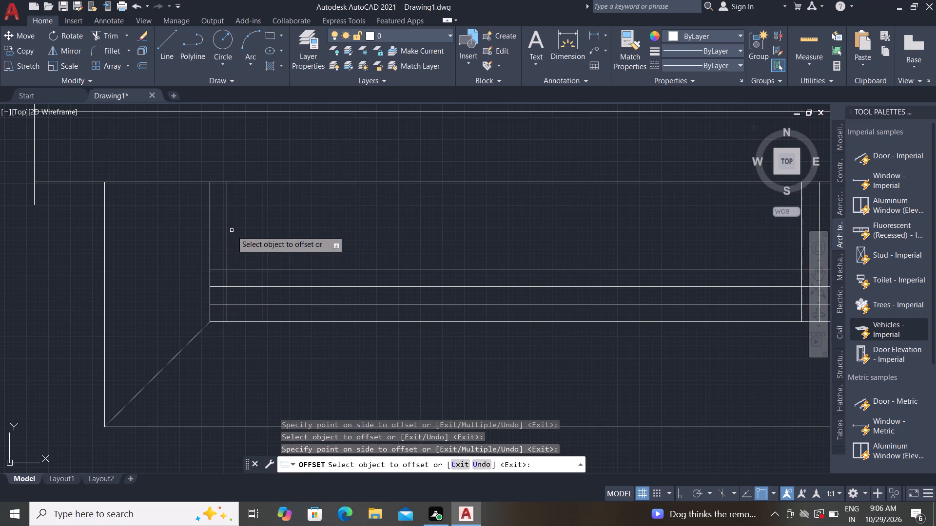
left_click(227, 227)
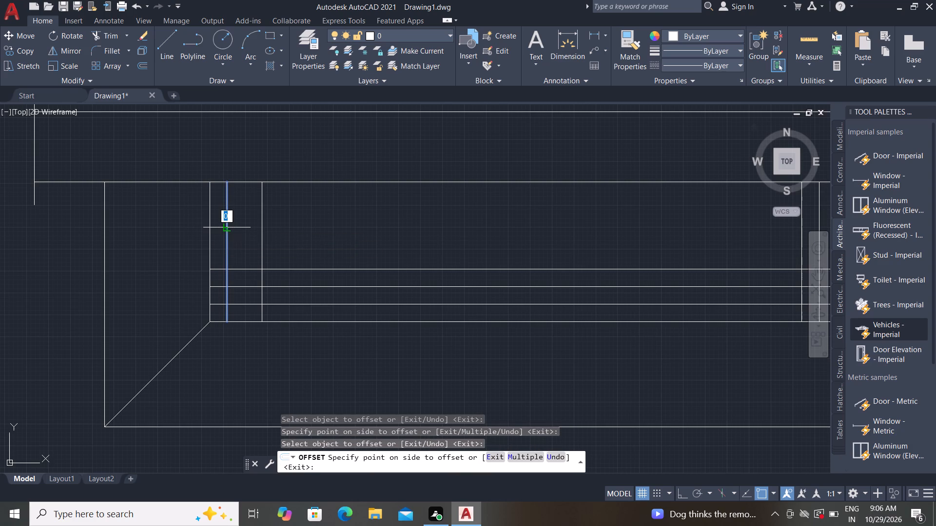
left_click(299, 225)
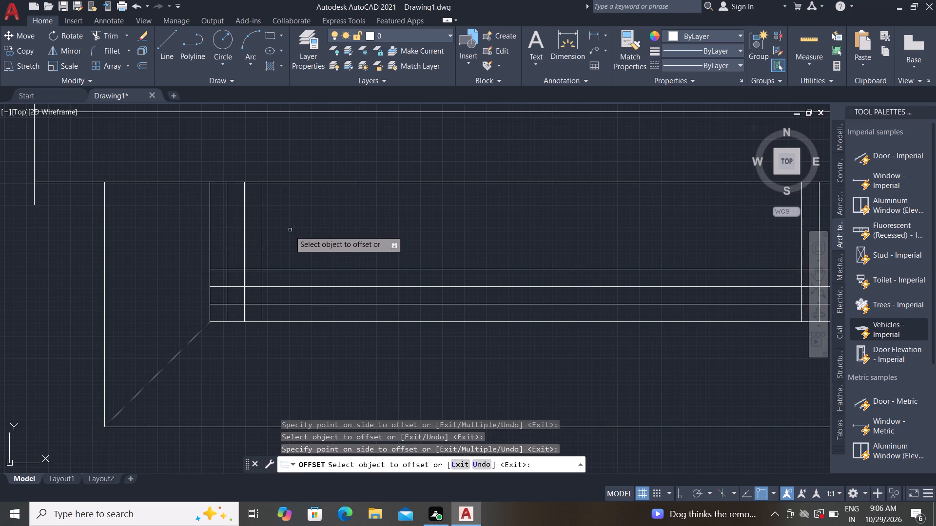
key("Escape")
key("Escape")
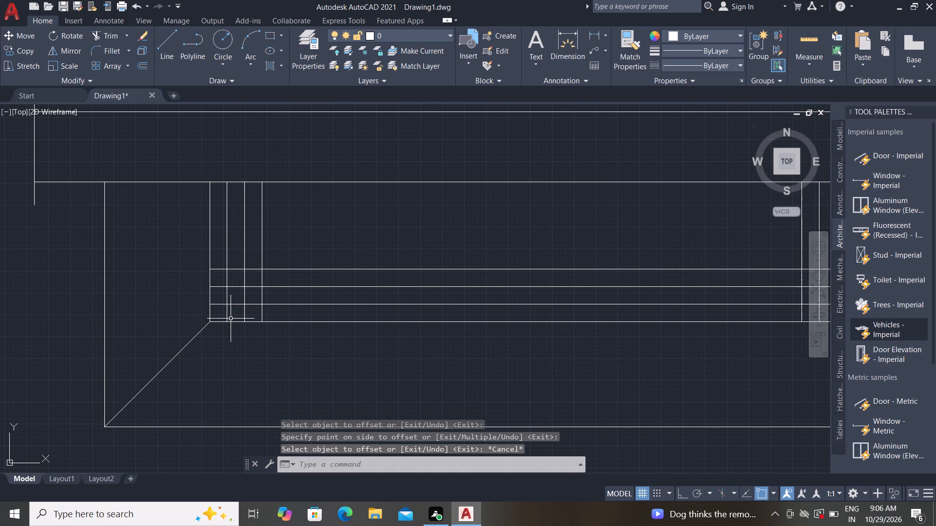
key("Escape")
key("Escape")
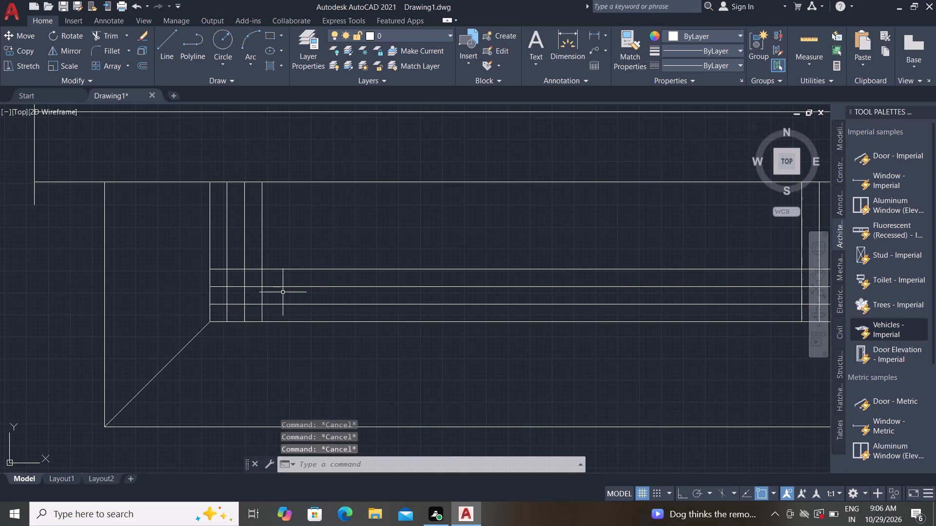
Trim the overlapping 50 mm offset line ends at the inner outline's lower-left corner so the nested outlines meet in clean corners.
type("TR")
key("space")
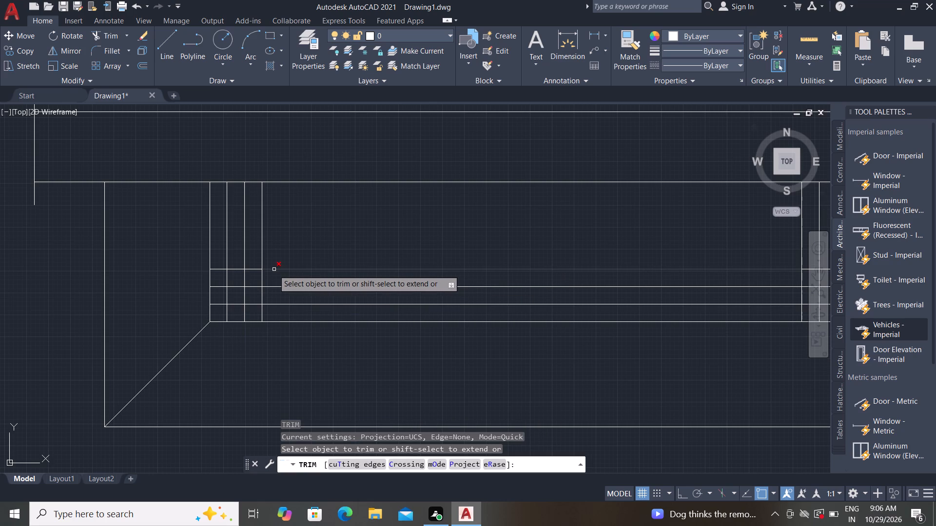
scroll(269, 272, "up", 3)
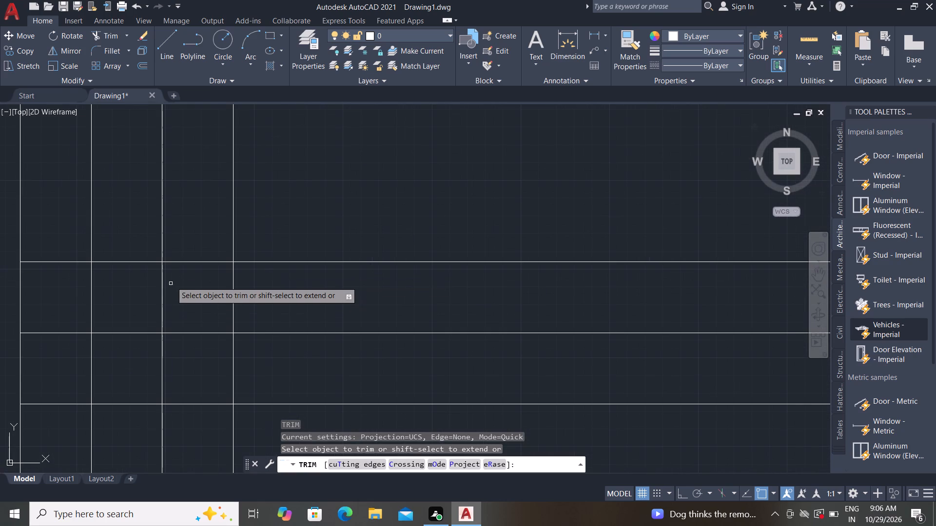
left_click(188, 253)
left_click(241, 315)
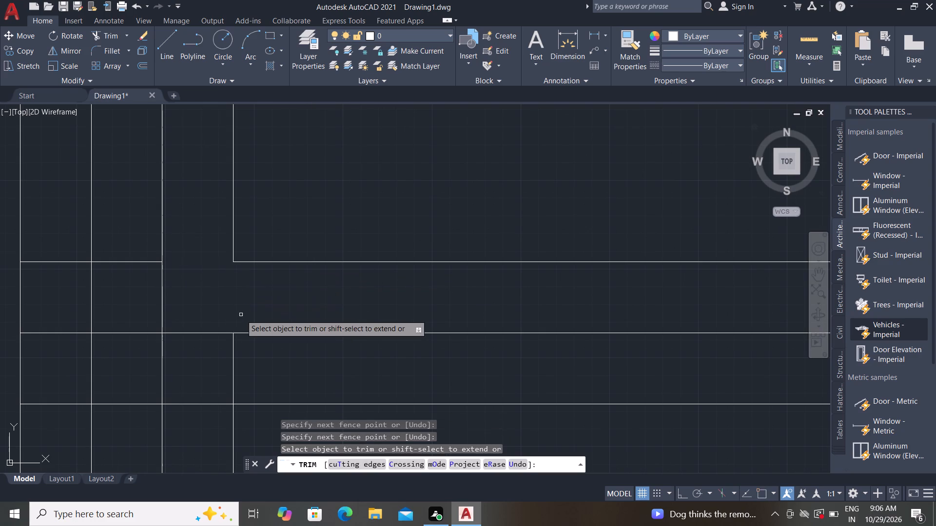
left_click(131, 240)
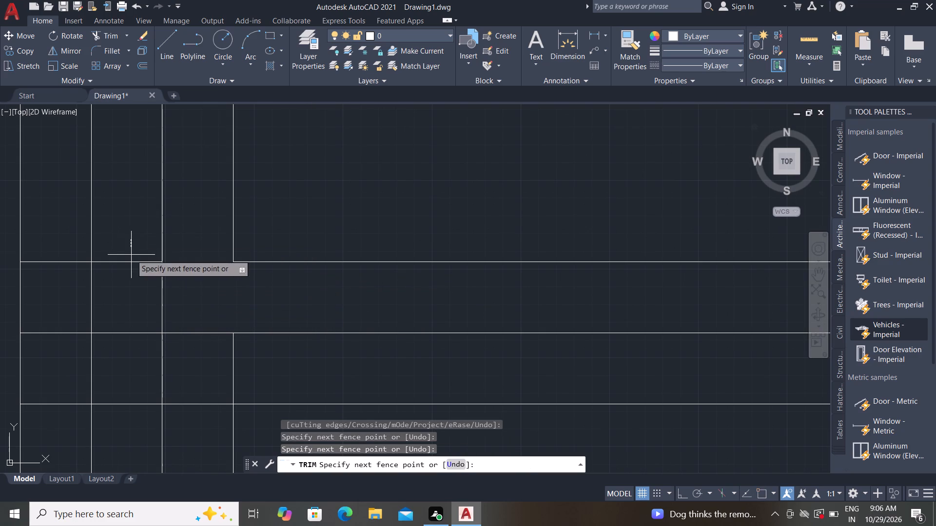
left_click(103, 352)
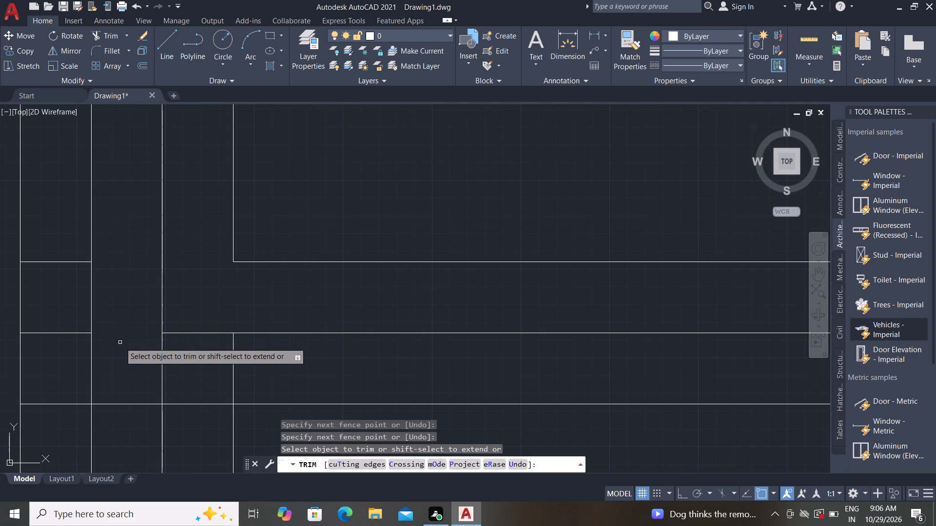
left_click(120, 342)
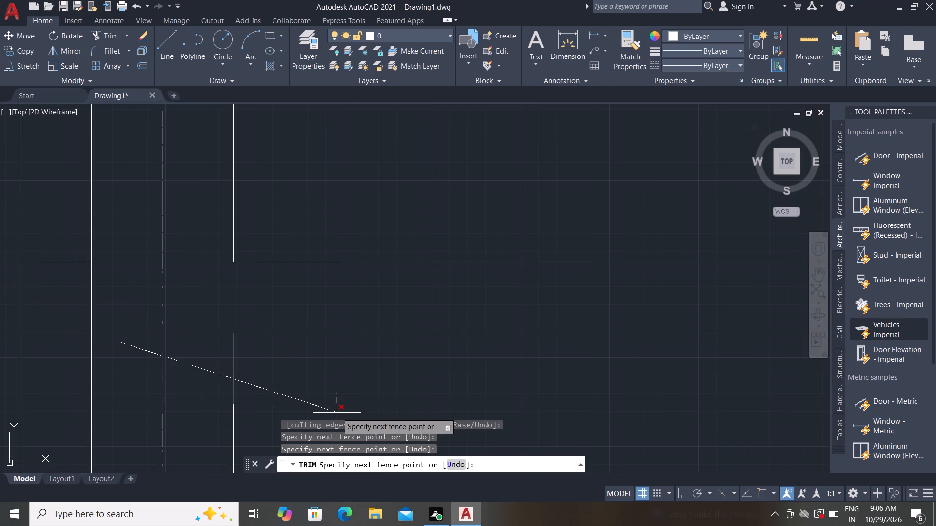
left_click(307, 386)
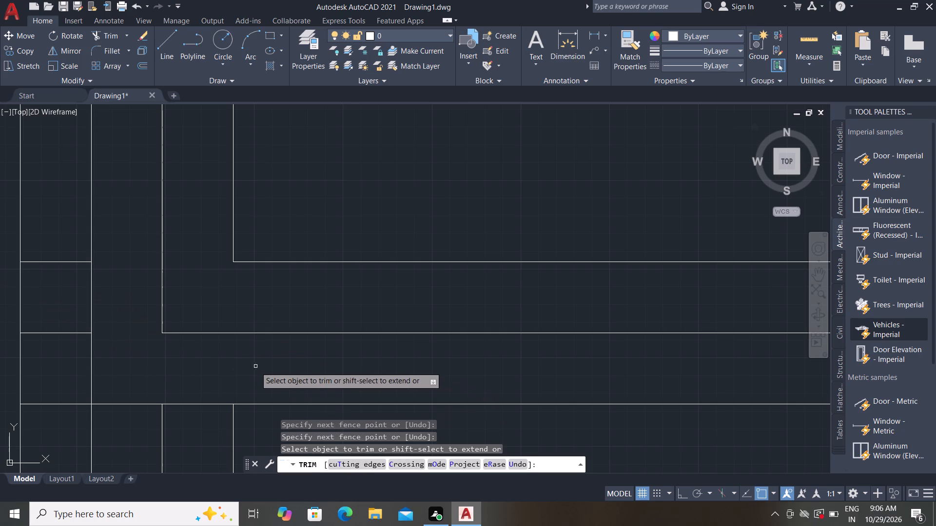
scroll(85, 270, "down", 1)
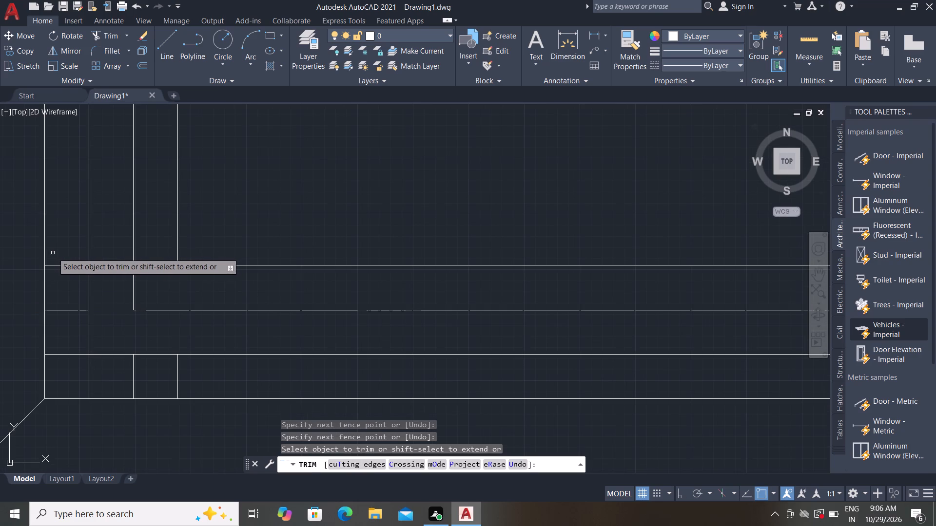
left_click(55, 250)
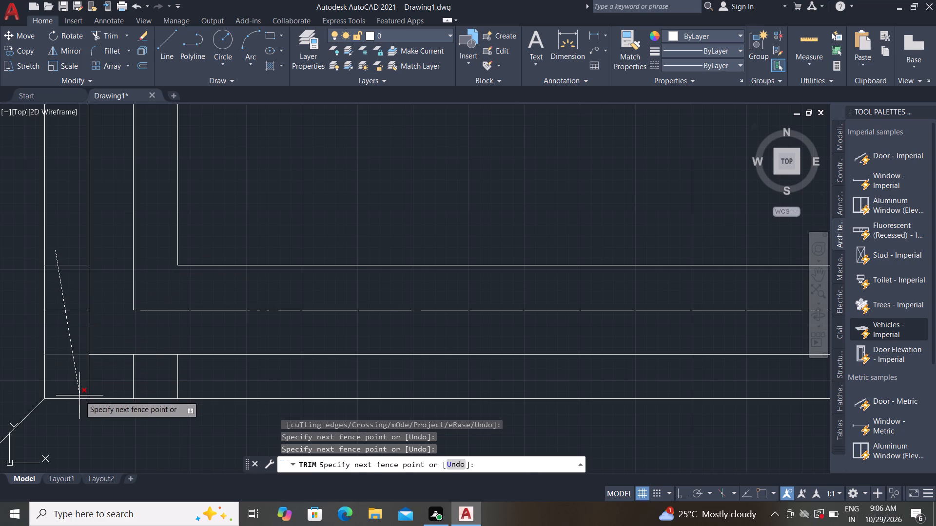
left_click(79, 395)
left_click(78, 380)
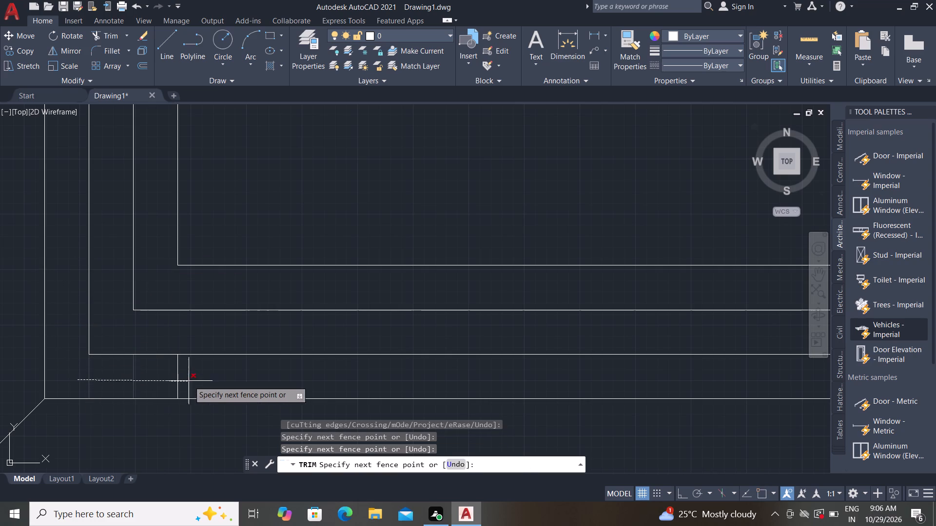
left_click(214, 380)
Trim the overlapping 50 mm offset line ends at the inner outline's lower-right corner so the nested outlines meet in clean corners.
scroll(156, 368, "down", 3)
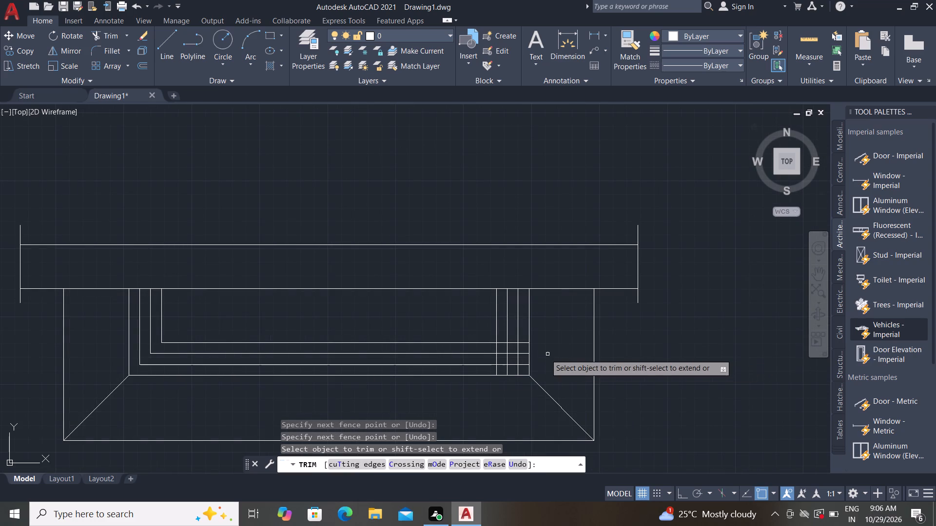
scroll(545, 371, "up", 3)
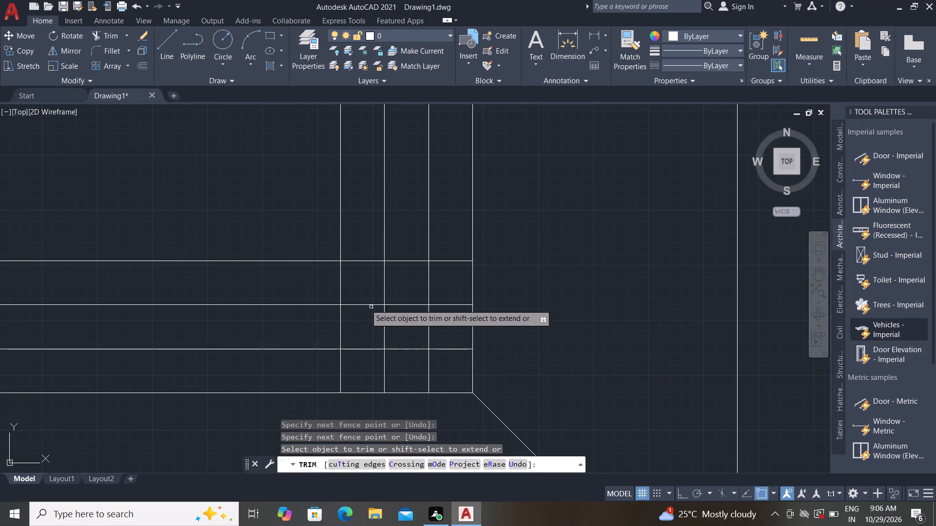
left_click(322, 280)
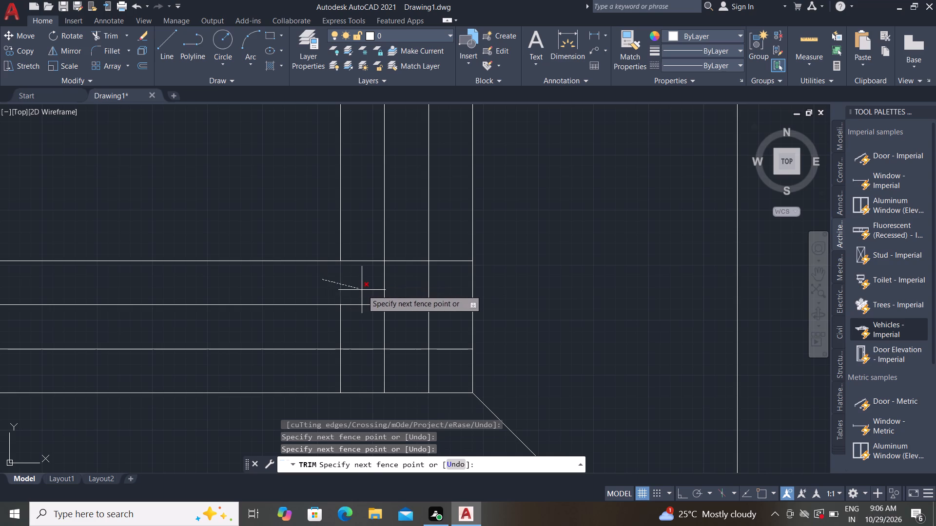
left_click(363, 289)
left_click(361, 290)
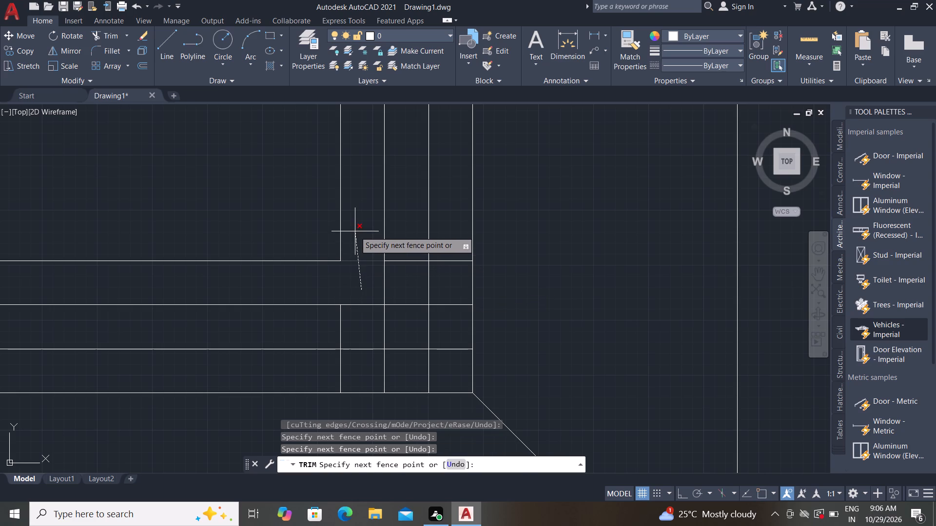
left_click(355, 231)
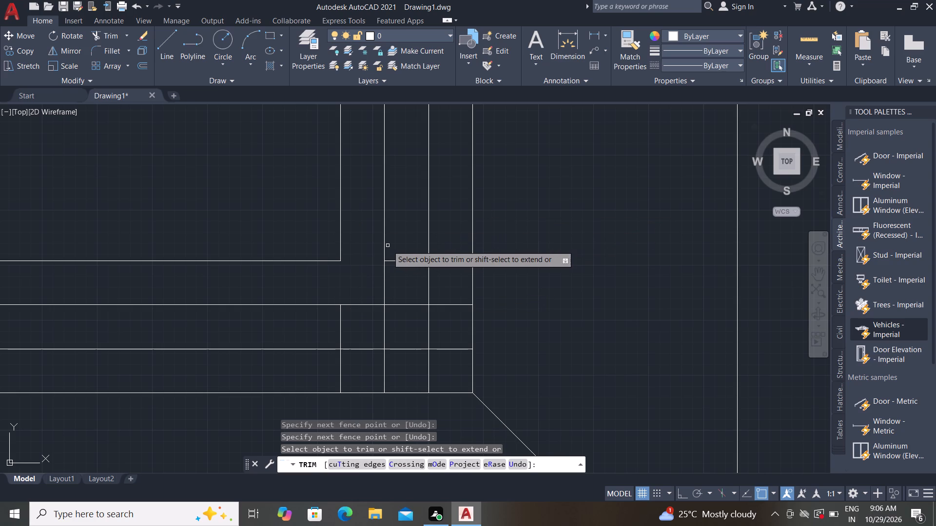
left_click(400, 251)
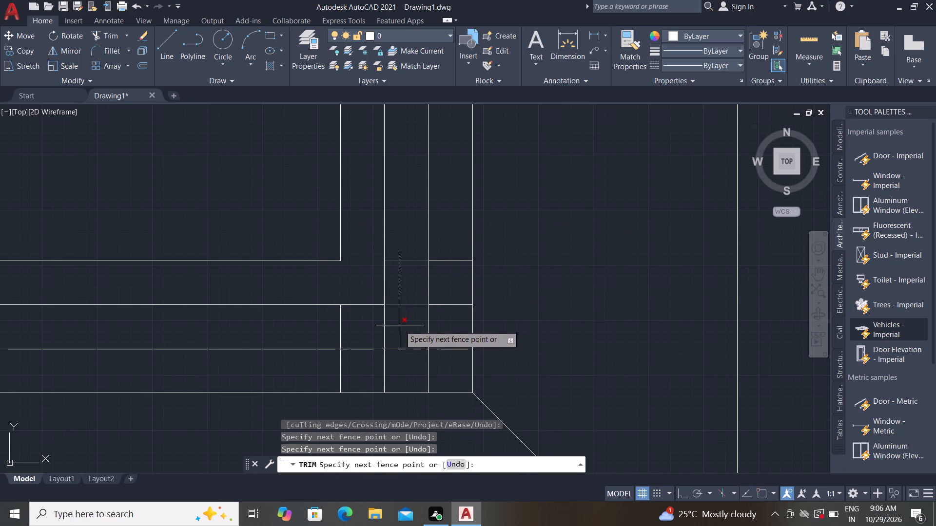
left_click(400, 326)
left_click(325, 328)
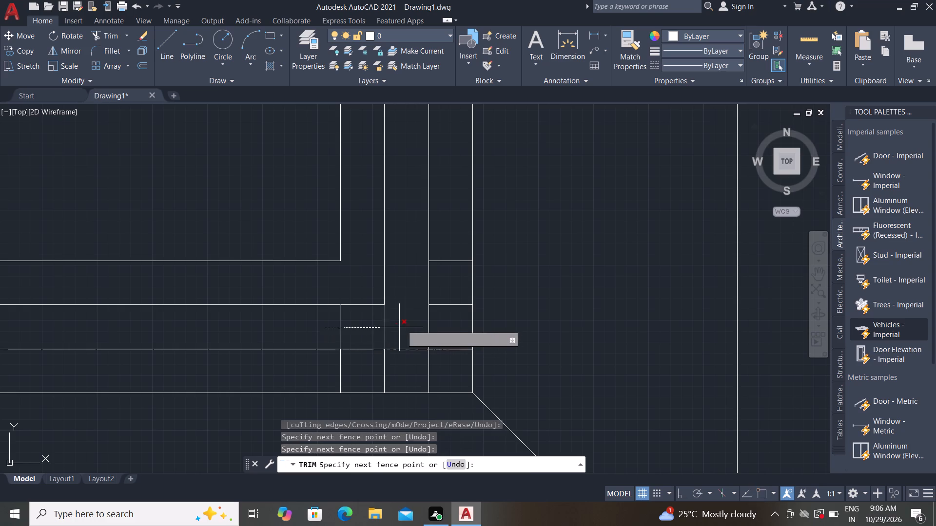
left_click(406, 323)
left_click(317, 369)
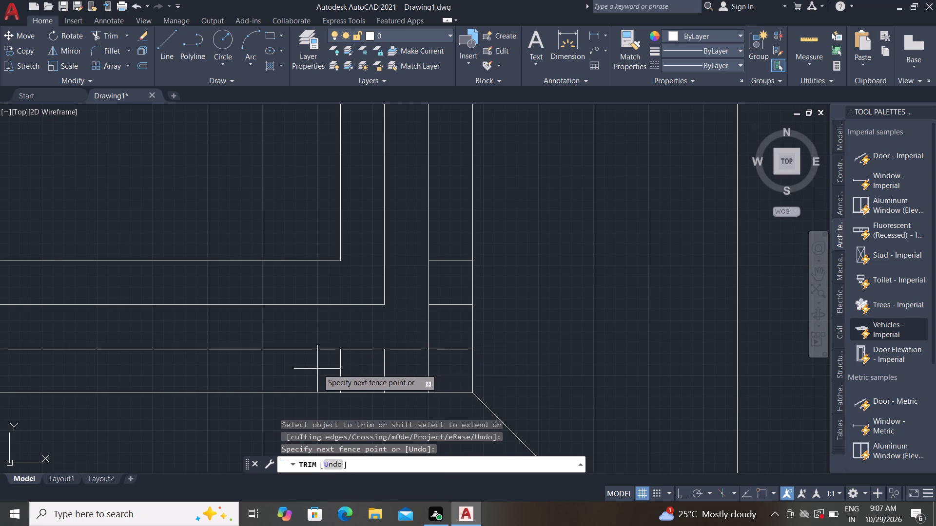
left_click(448, 368)
left_click(448, 368)
left_click(453, 356)
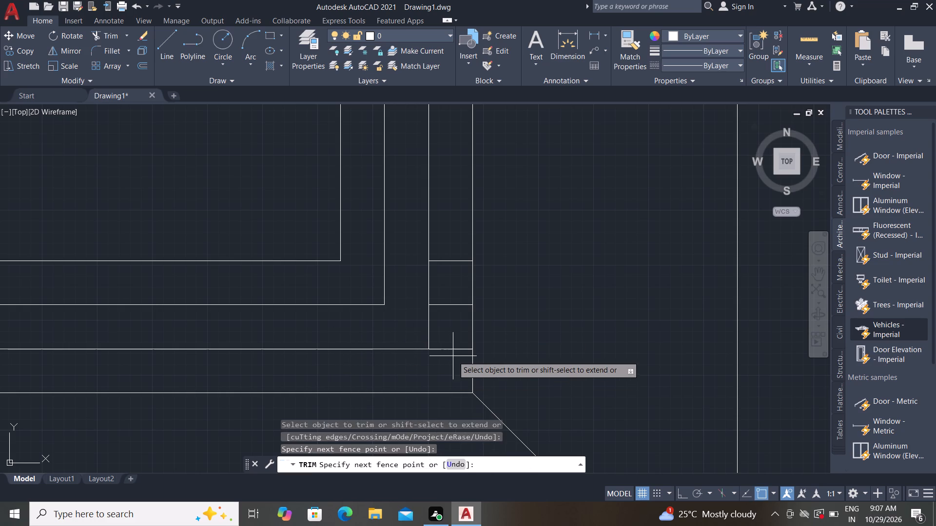
left_click(461, 232)
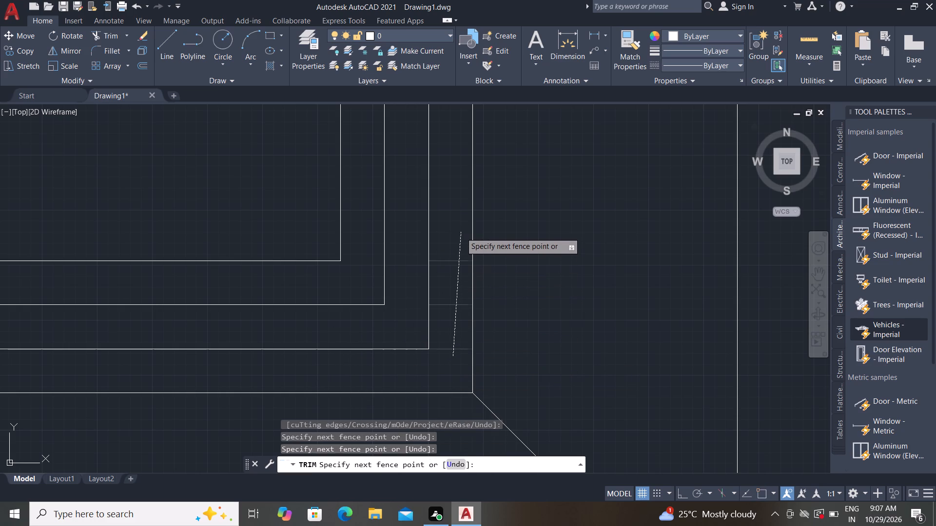
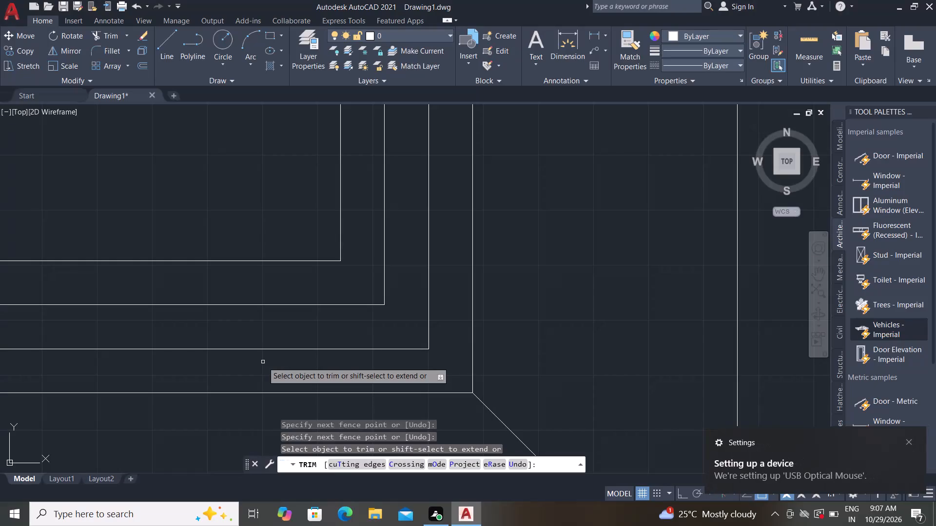
Load the ACAD_ISO02W100 (ISO dash) linetype from acad.lin into the drawing.
scroll(435, 316, "down", 2)
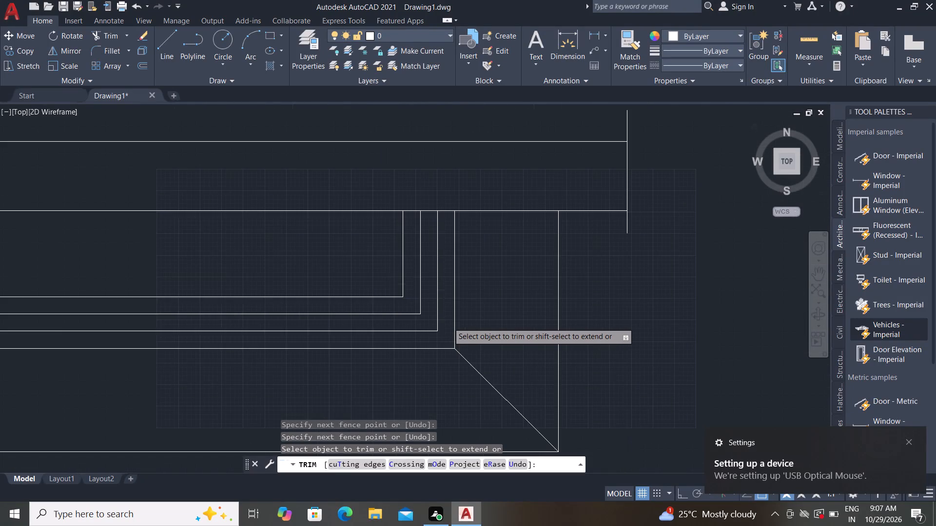
scroll(448, 322, "down", 2)
middle_click_drag(334, 331, 334, 331)
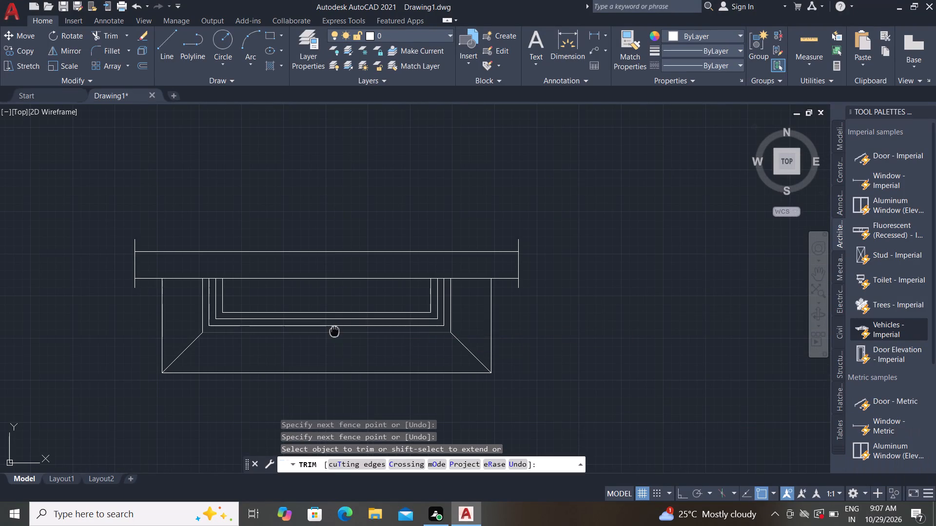
middle_click_drag(334, 331, 335, 317)
key("Escape")
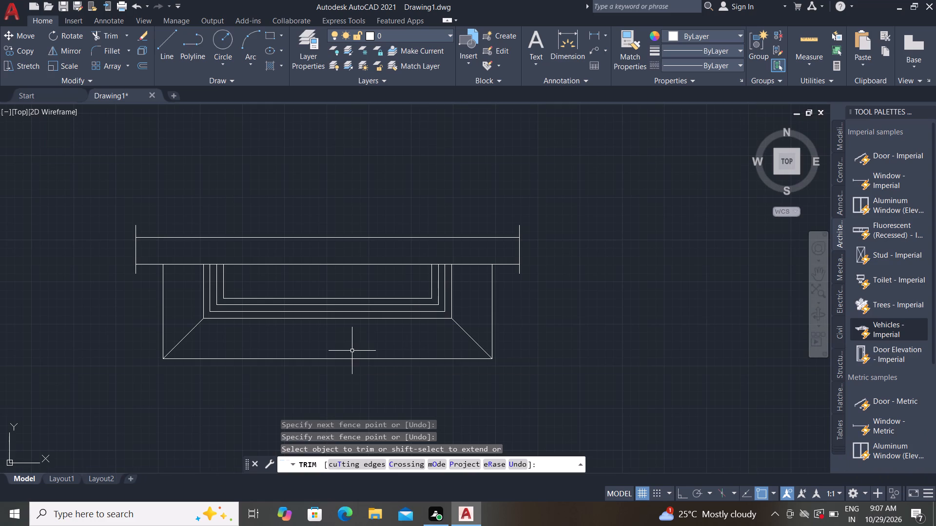
key("Escape")
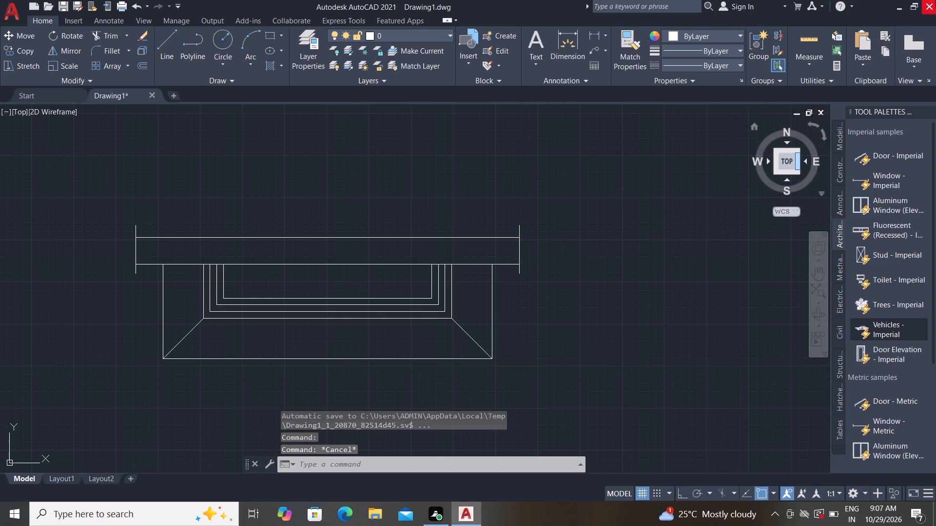
left_click(725, 66)
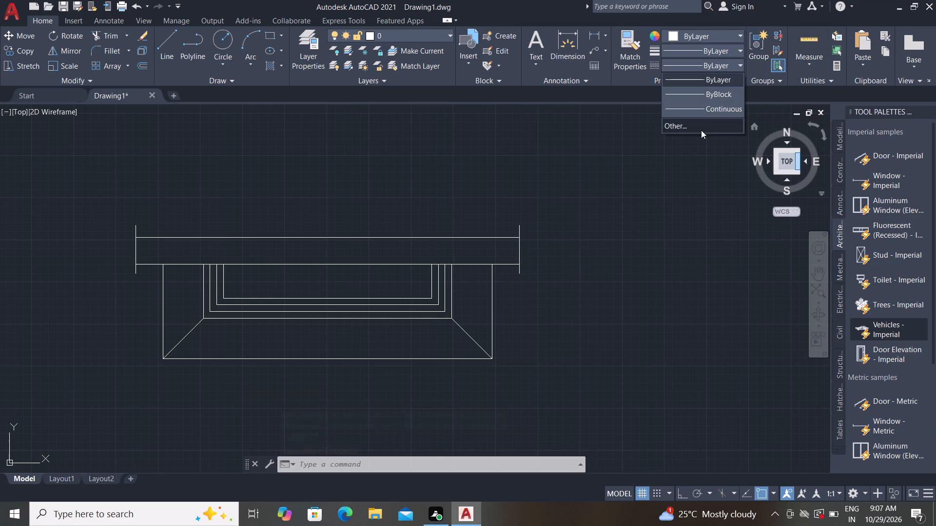
left_click(701, 130)
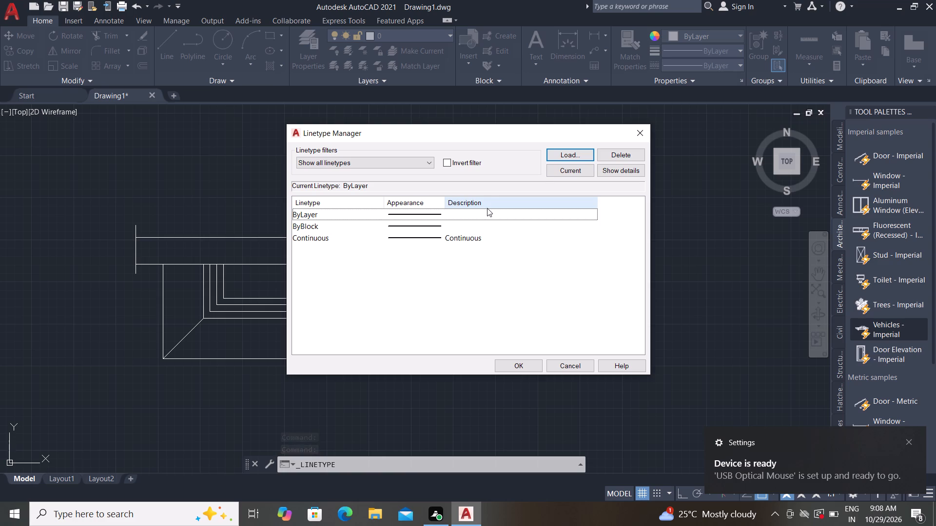
left_click(569, 151)
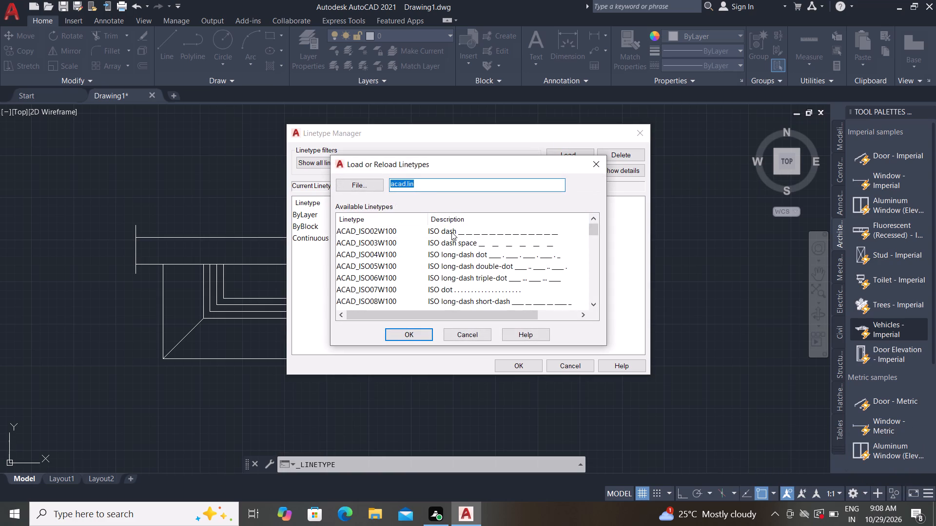
left_click(451, 232)
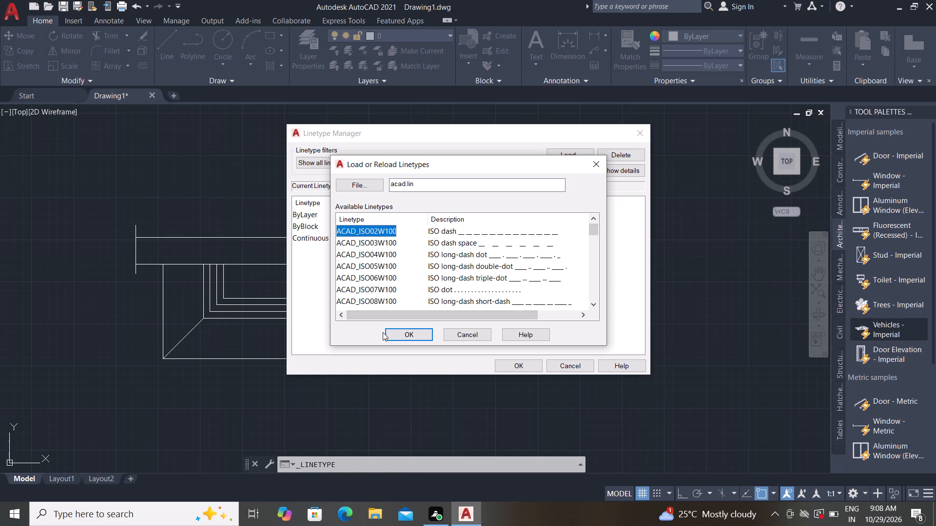
left_click(390, 330)
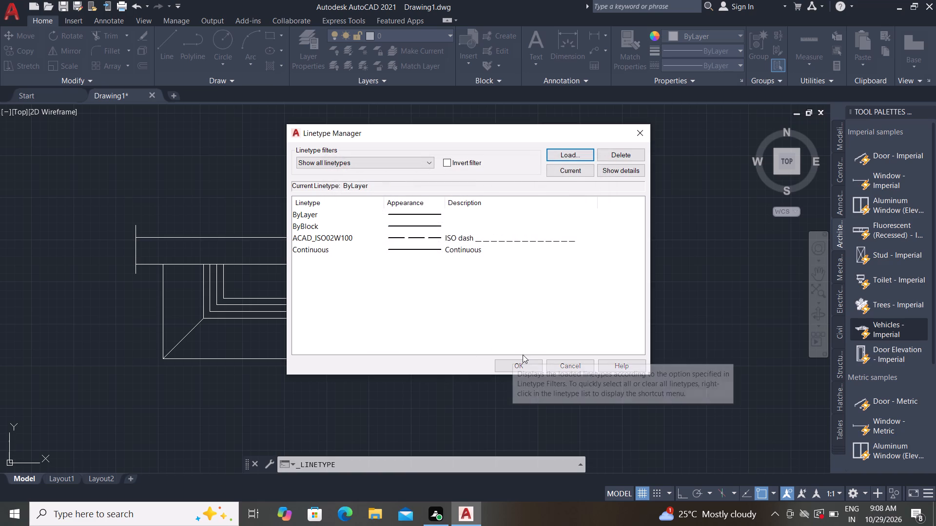
left_click(520, 365)
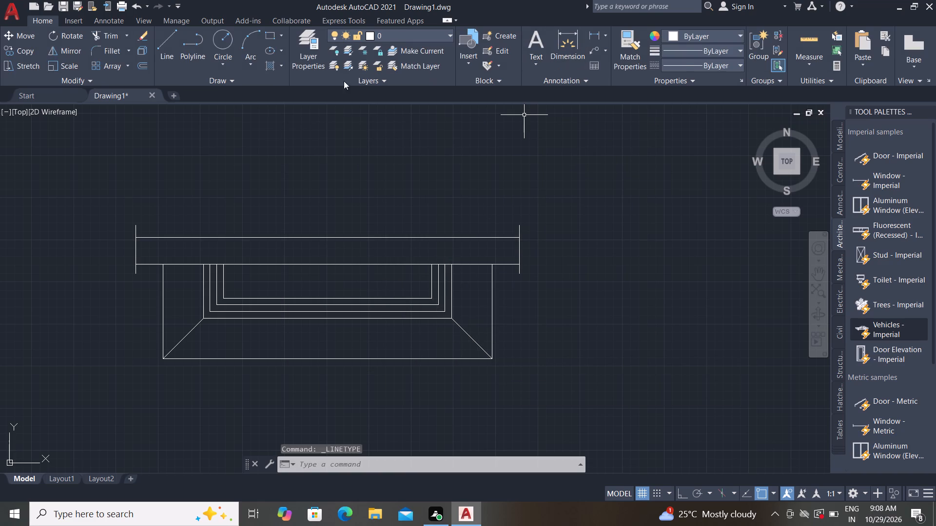
Make ACAD_ISO02W100 the current linetype and draw a nearly horizontal line about 2339 mm long above the overhanging band.
left_click(677, 64)
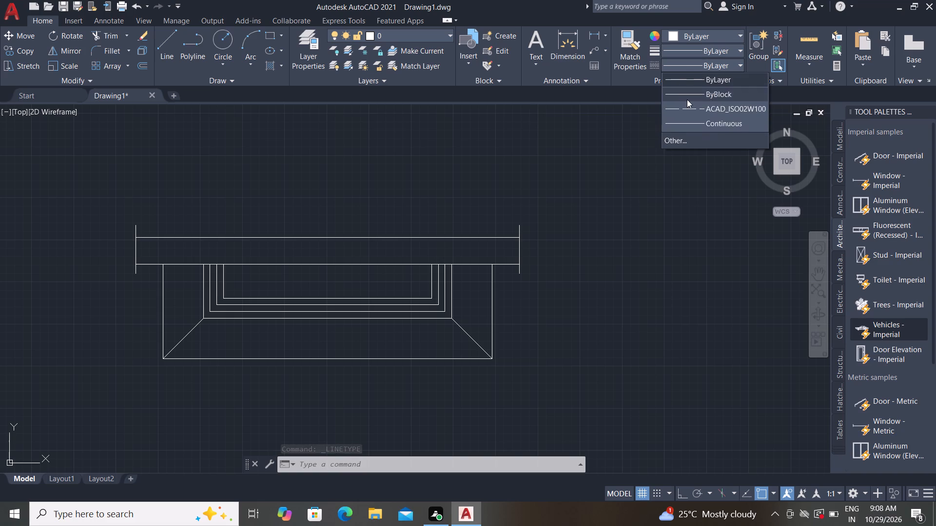
left_click(691, 106)
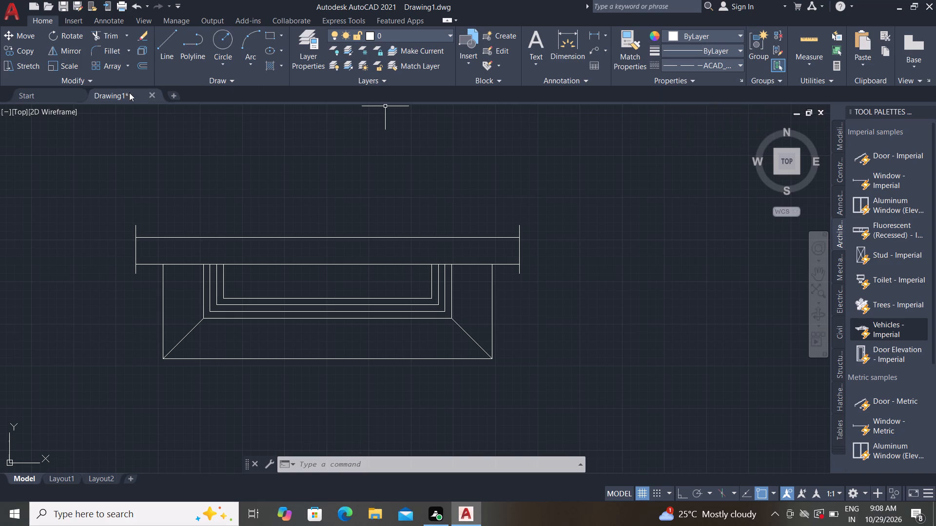
left_click(167, 36)
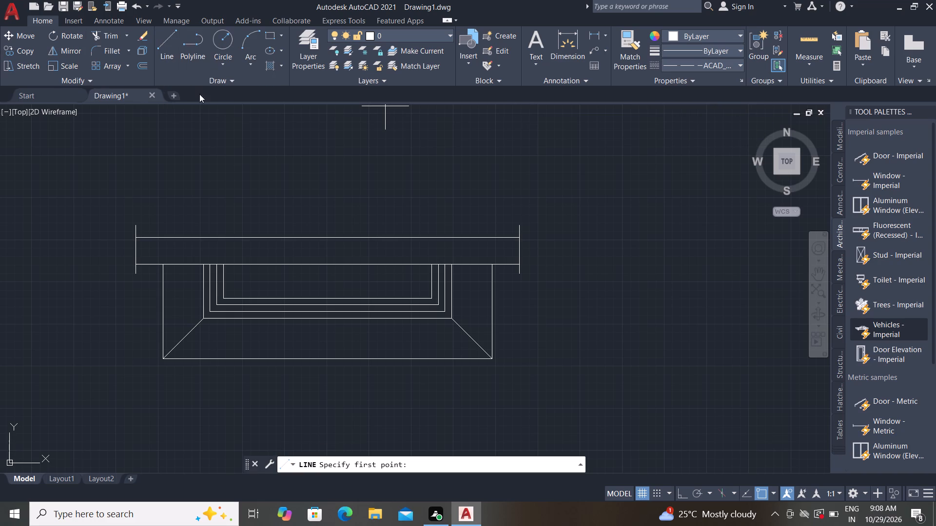
left_click(222, 170)
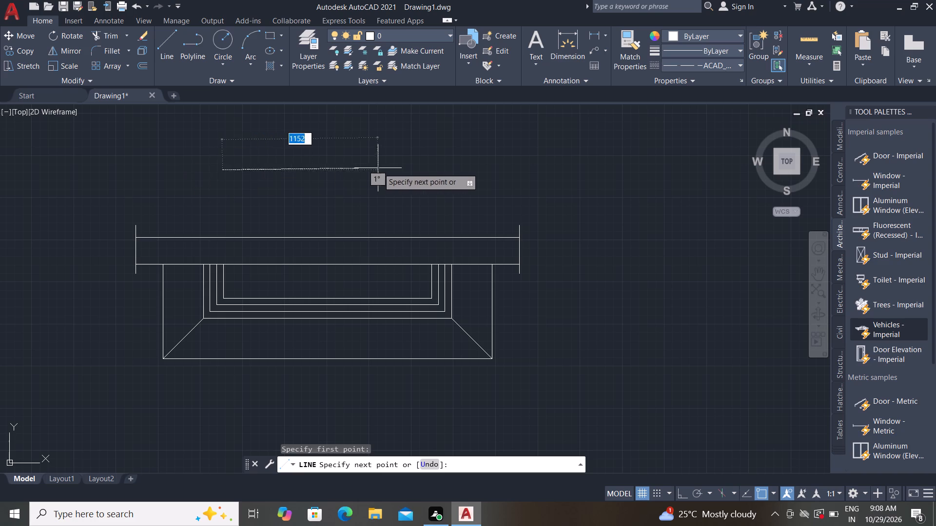
left_click(537, 169)
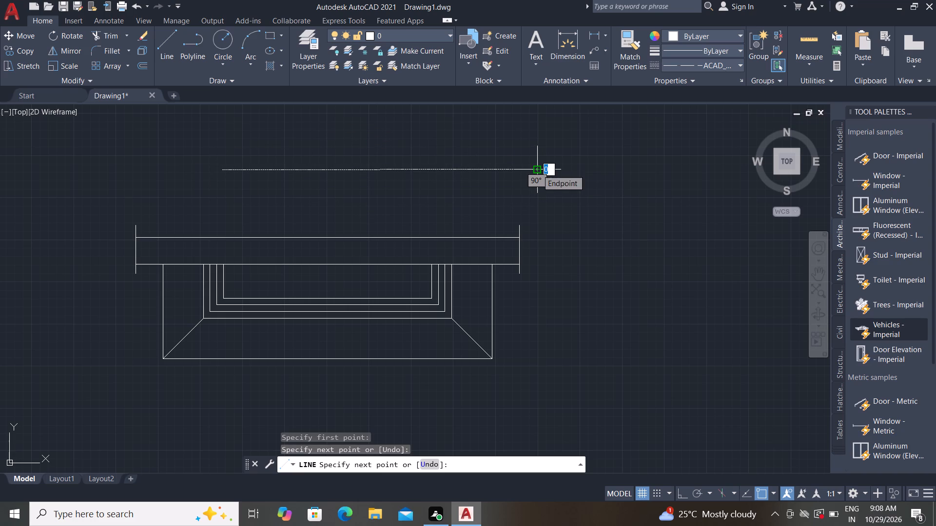
key("Escape")
scroll(512, 170, "up", 5)
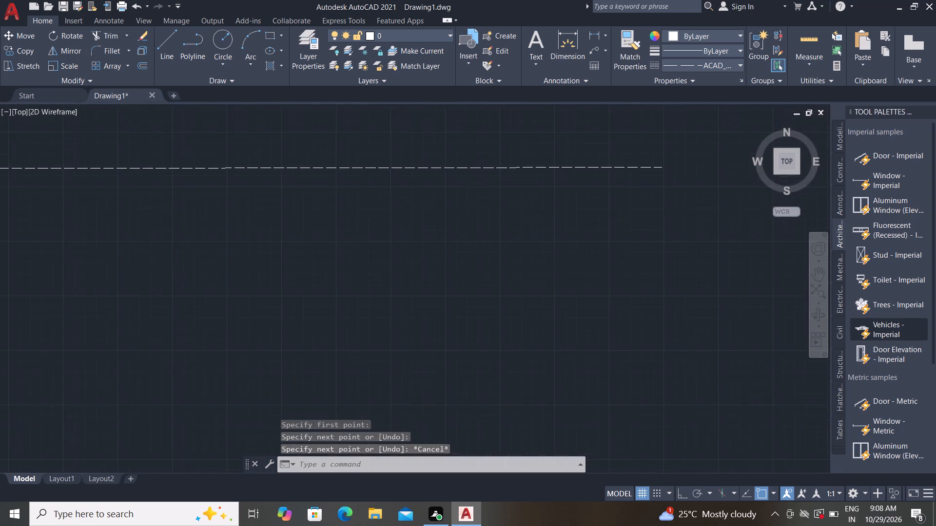
scroll(512, 170, "up", 1)
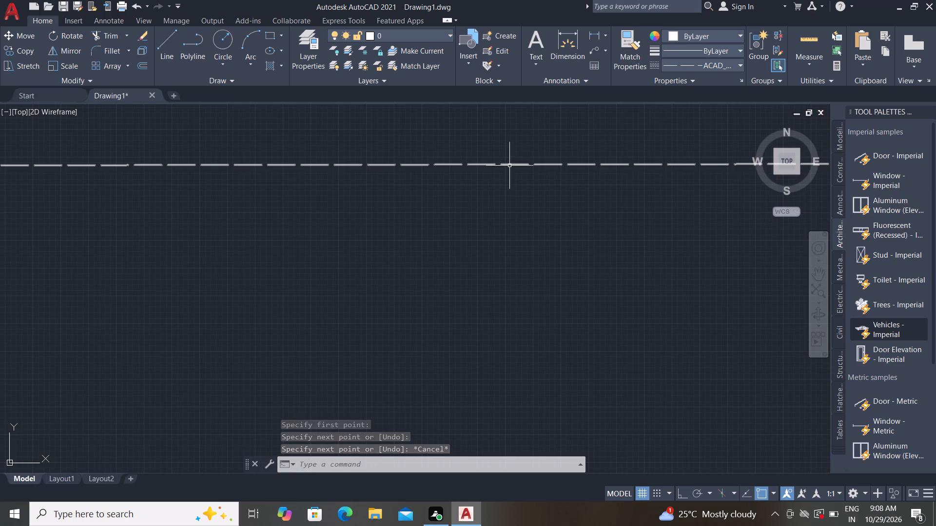
Load the ACAD_ISO07W100 (ISO dot) linetype from acad.lin into the drawing.
left_click(509, 166)
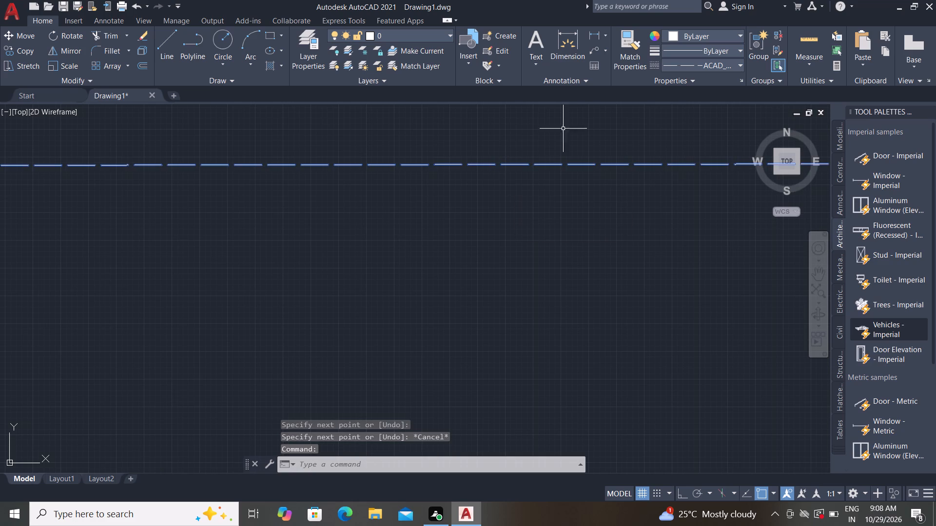
left_click(680, 63)
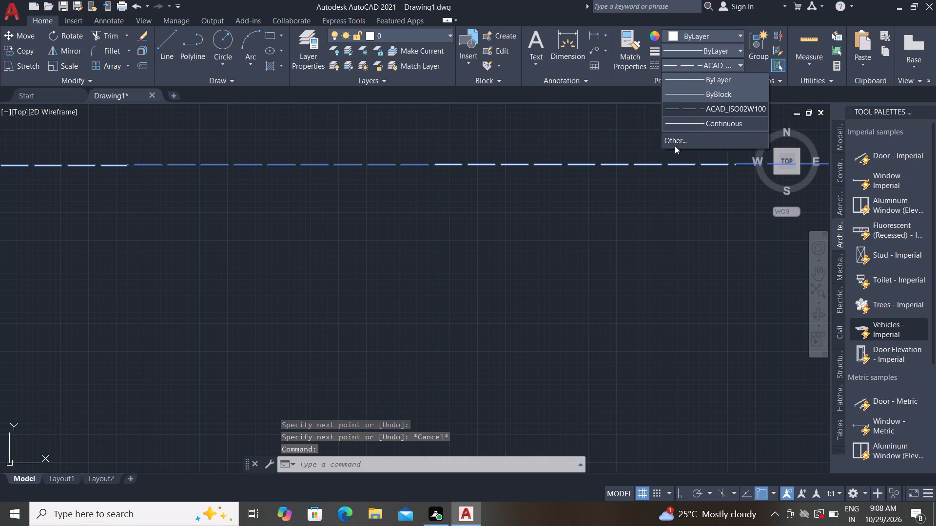
left_click(672, 144)
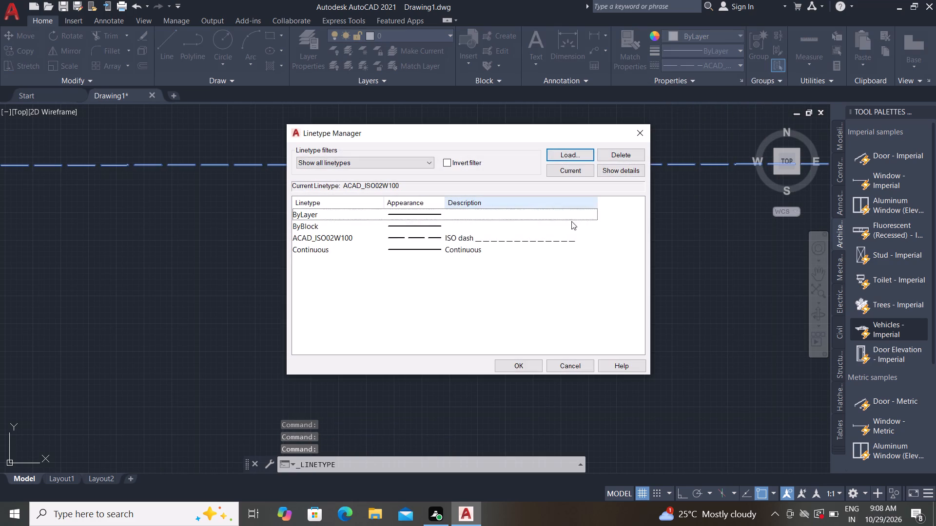
left_click(584, 155)
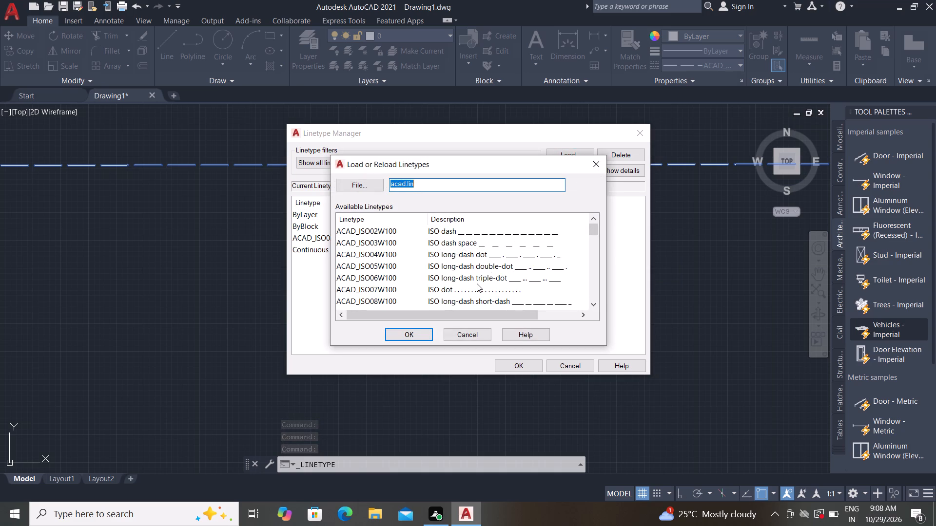
left_click(433, 287)
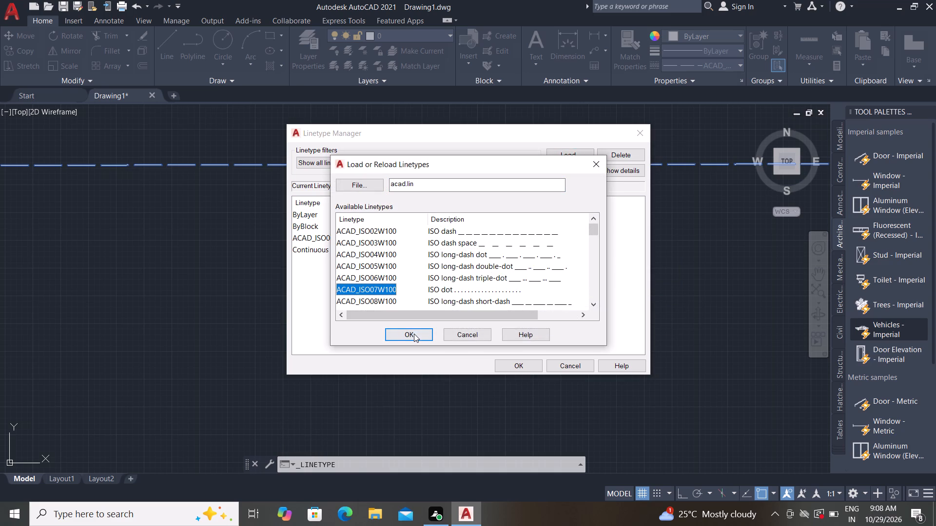
left_click(414, 334)
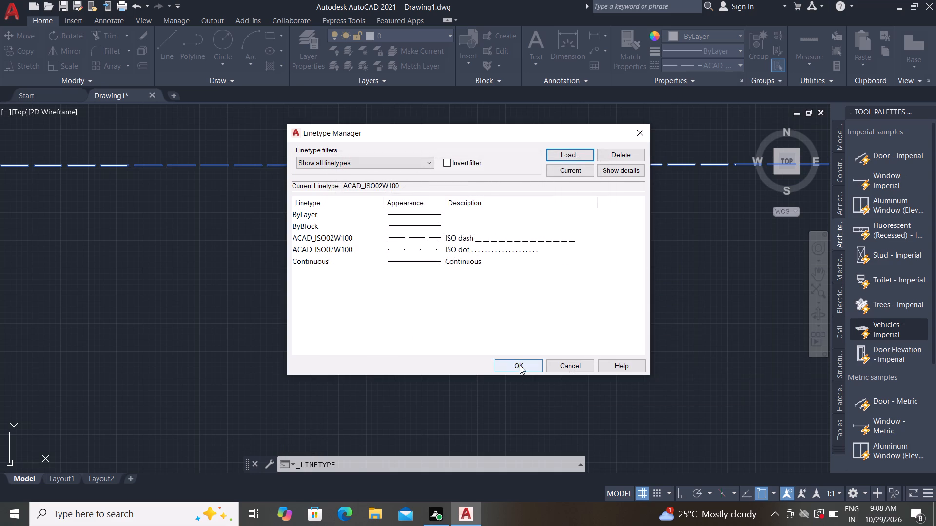
left_click(520, 365)
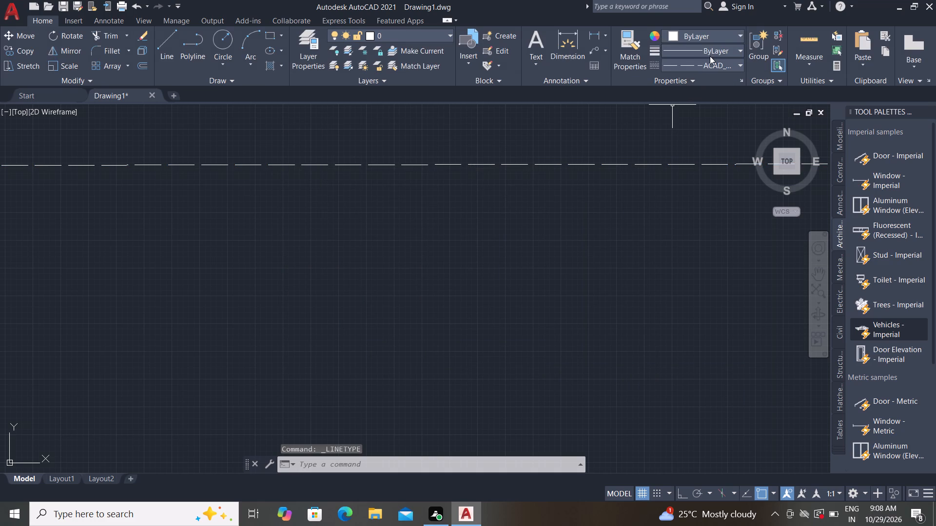
Make ACAD_ISO07W100 the current linetype and draw a short, nearly horizontal sample line just below the dashed line.
left_click(713, 65)
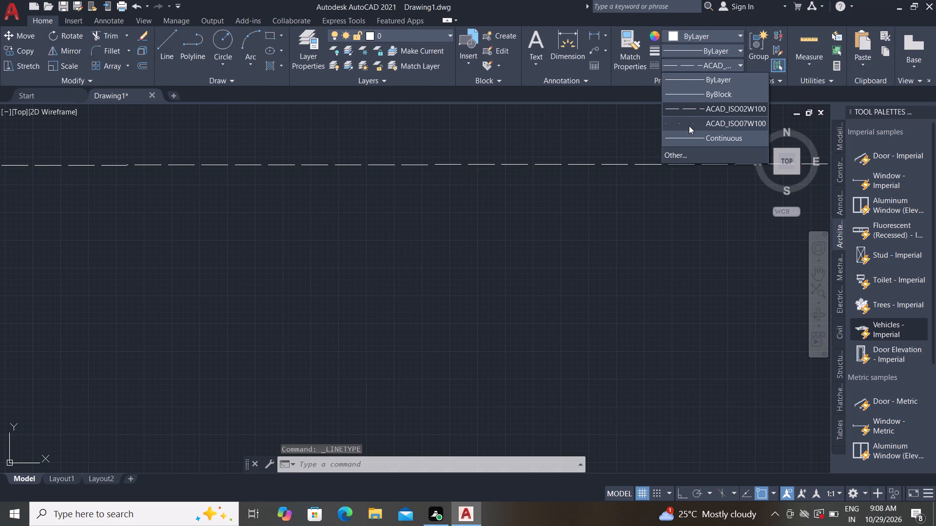
left_click(689, 126)
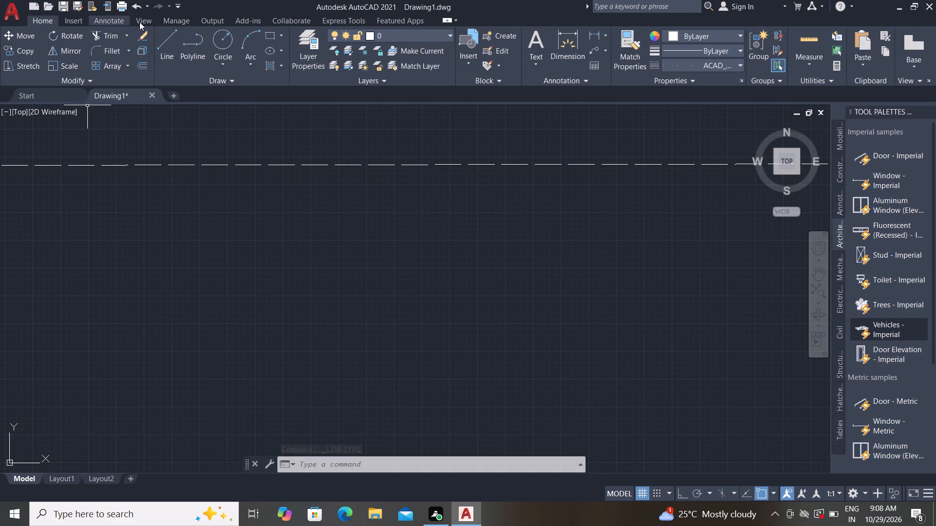
left_click(169, 36)
scroll(162, 146, "down", 1)
left_click(92, 286)
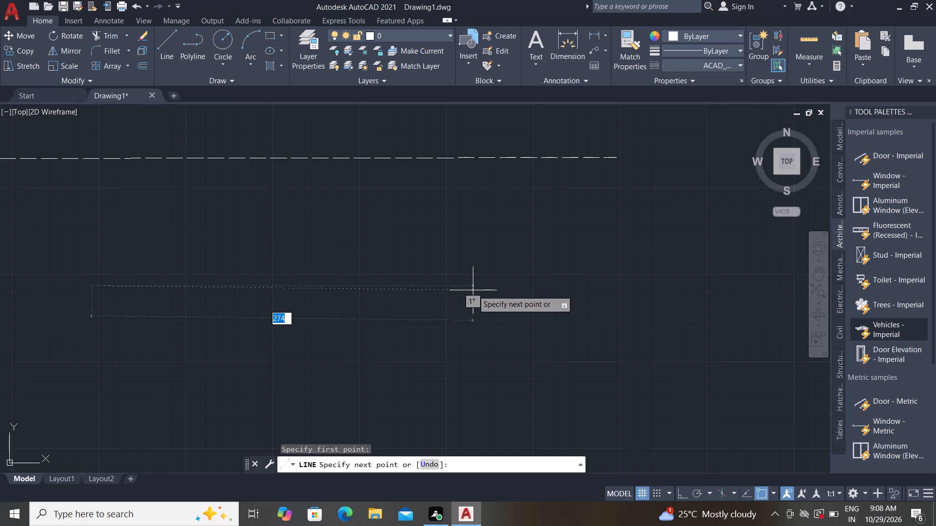
left_click(527, 279)
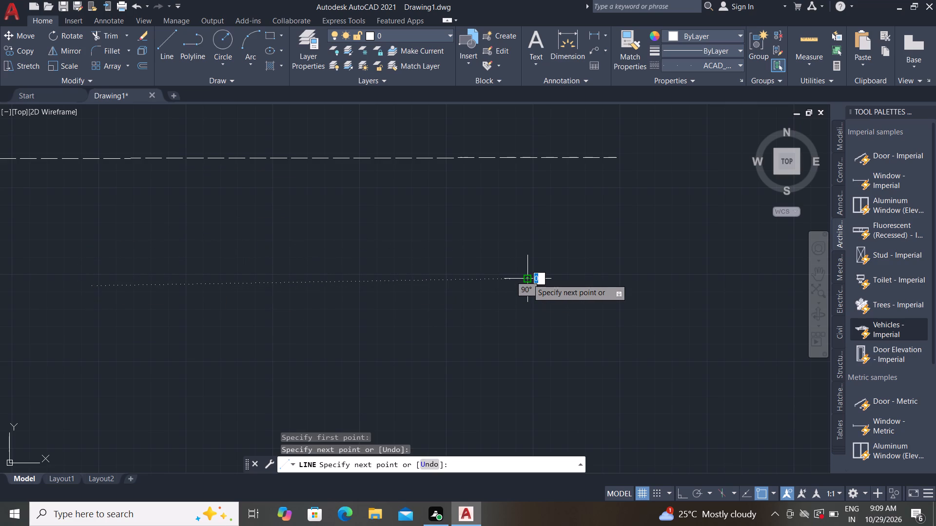
key("Escape")
Match the dotted sample line's properties onto the bottom and right-hand lines of the outermost and innermost nested 50 mm outlines.
left_click(629, 55)
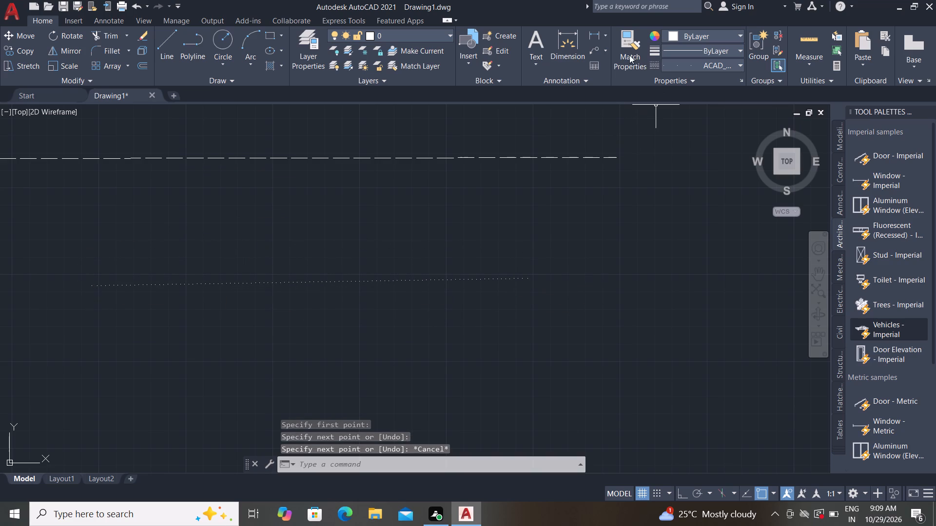
left_click(471, 280)
scroll(526, 245, "down", 3)
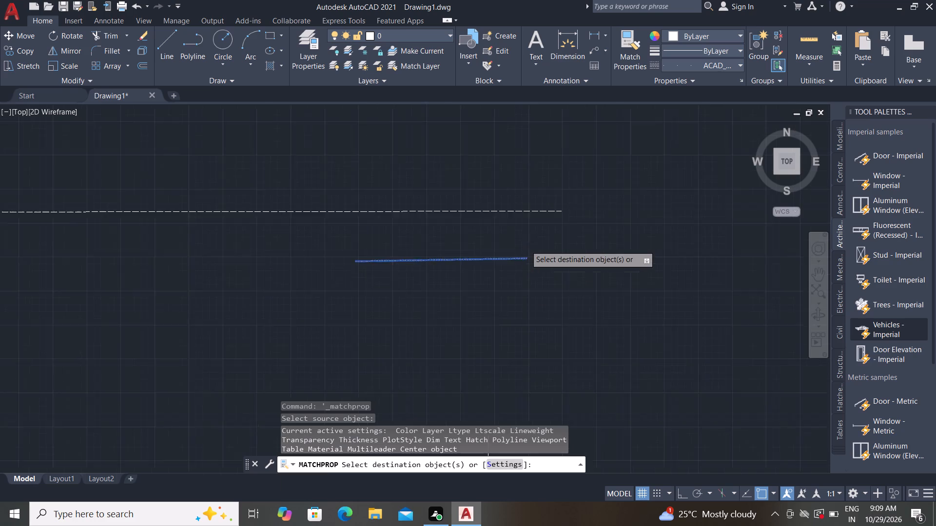
scroll(526, 245, "down", 2)
scroll(437, 384, "up", 2)
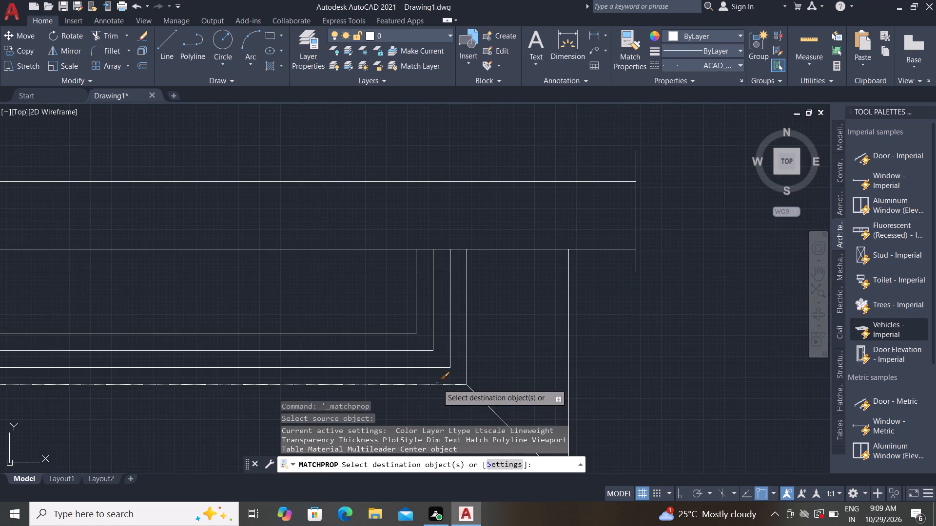
scroll(437, 384, "up", 1)
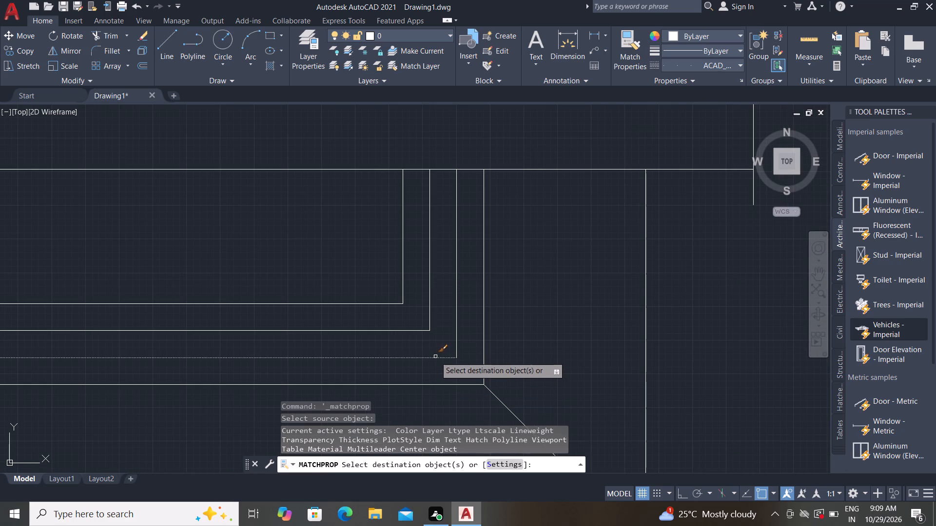
left_click(435, 356)
left_click(440, 366)
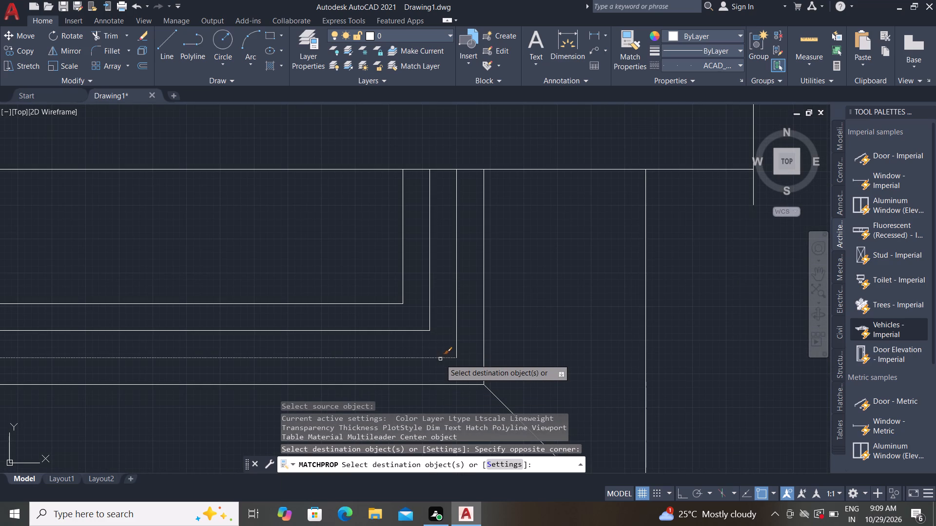
left_click(440, 358)
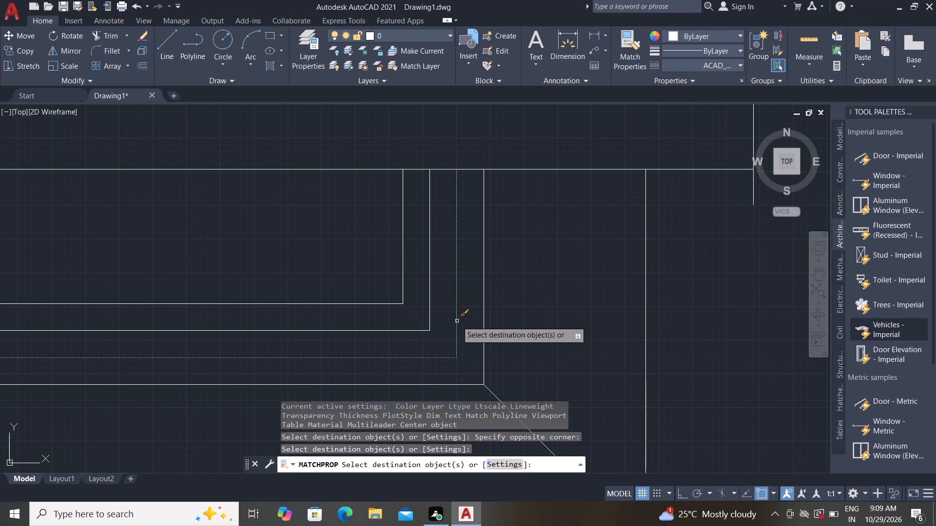
left_click(457, 321)
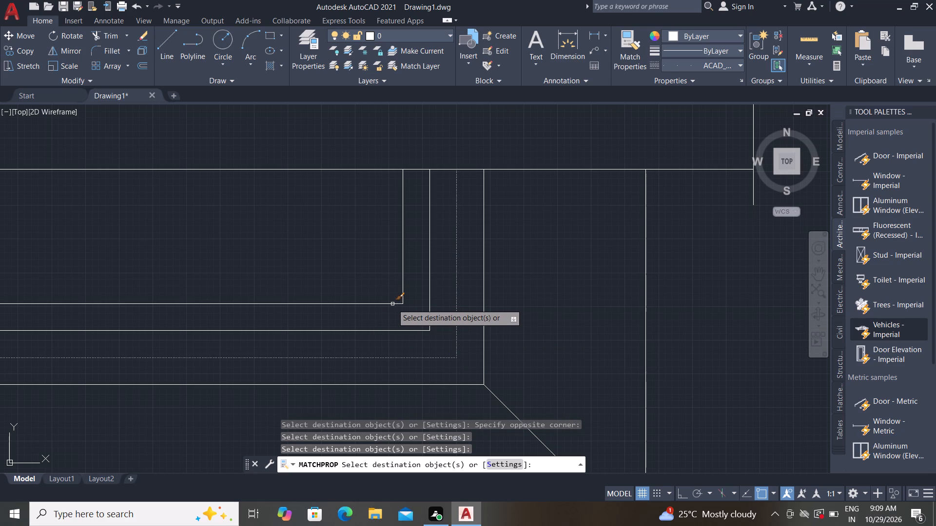
left_click(392, 304)
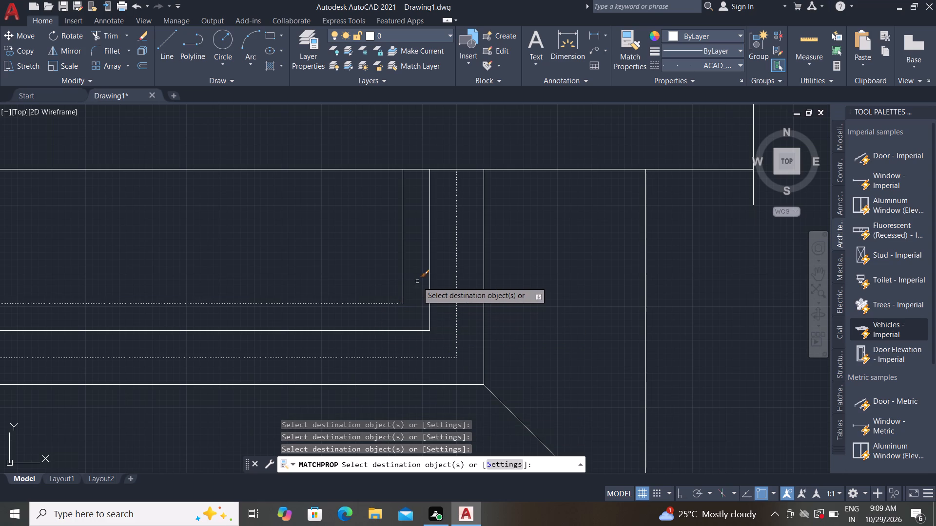
left_click(402, 271)
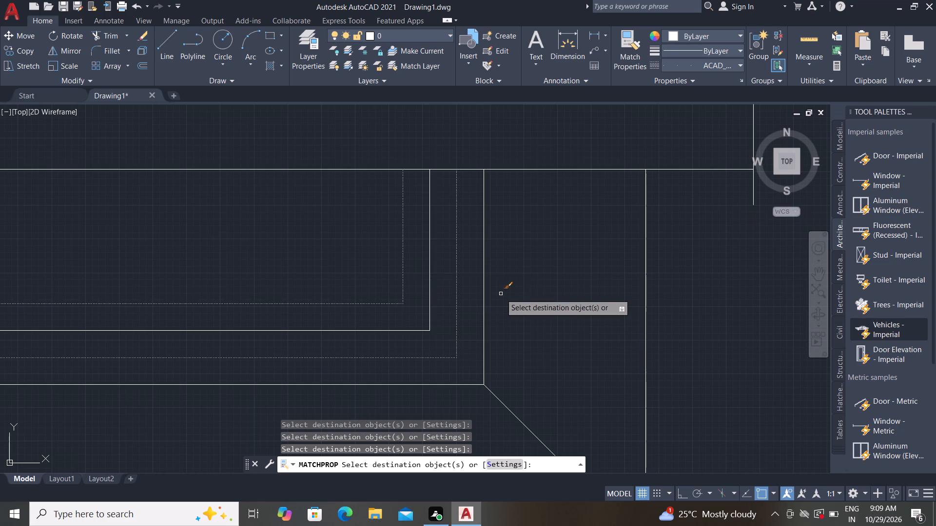
Apply the same dotted-line properties to the left-hand vertical lines of the outermost and innermost nested 50 mm outlines.
scroll(501, 294, "down", 3)
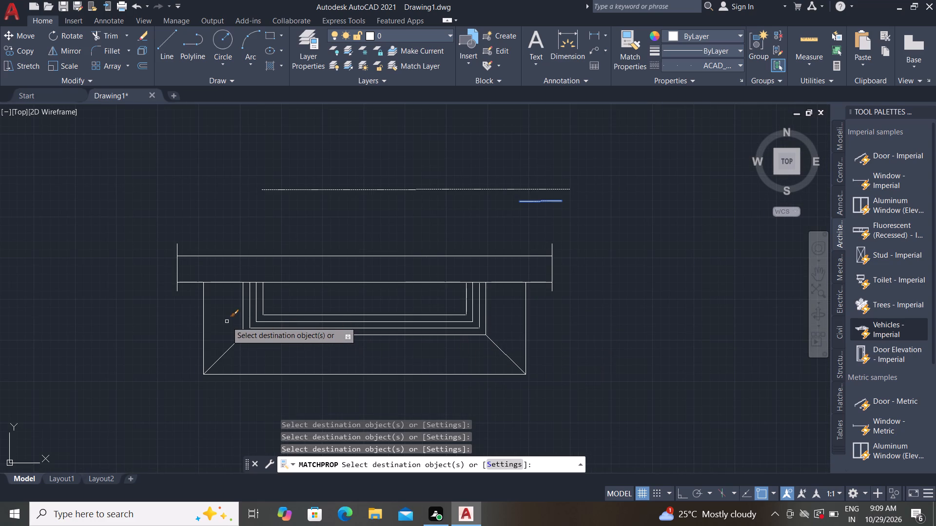
scroll(245, 324, "up", 3)
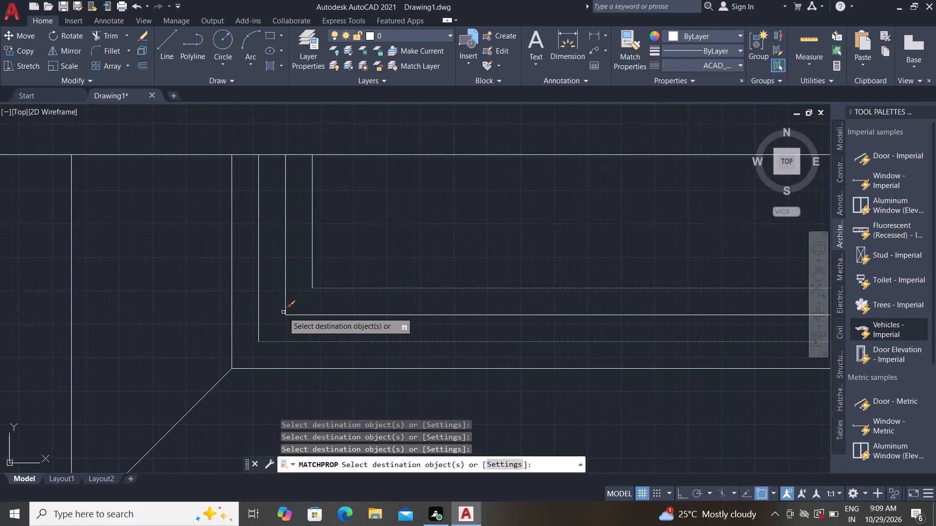
left_click(259, 321)
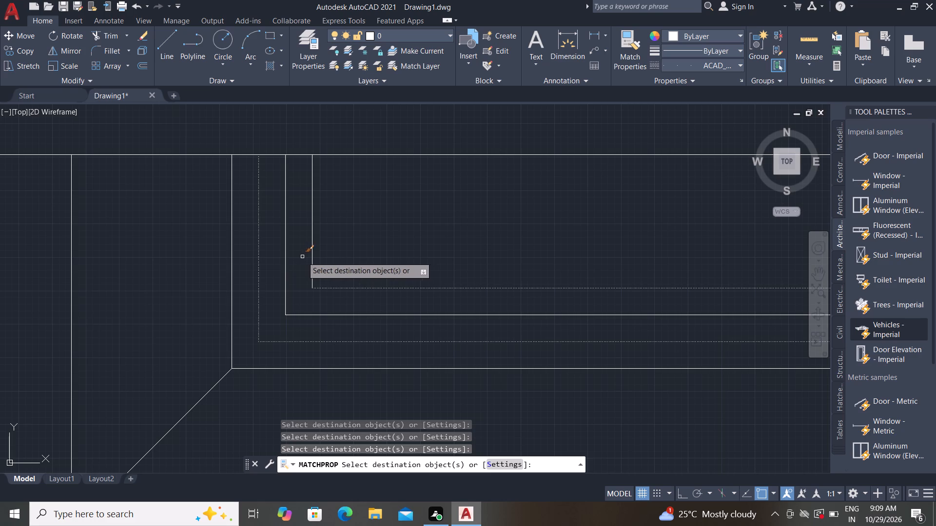
left_click(312, 262)
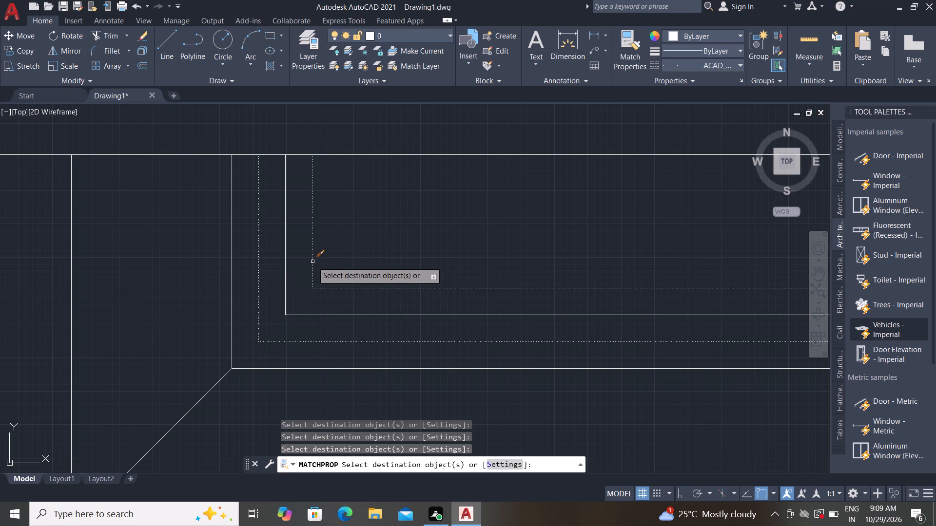
key("Escape")
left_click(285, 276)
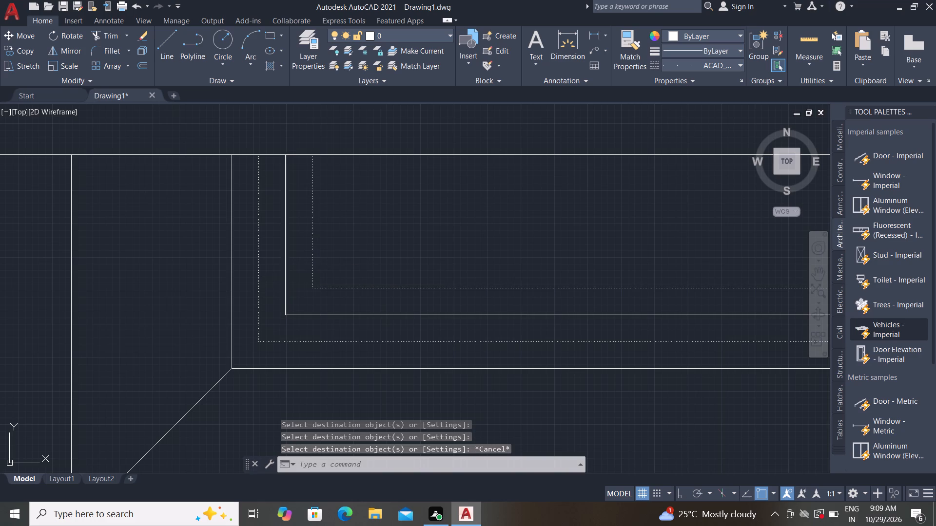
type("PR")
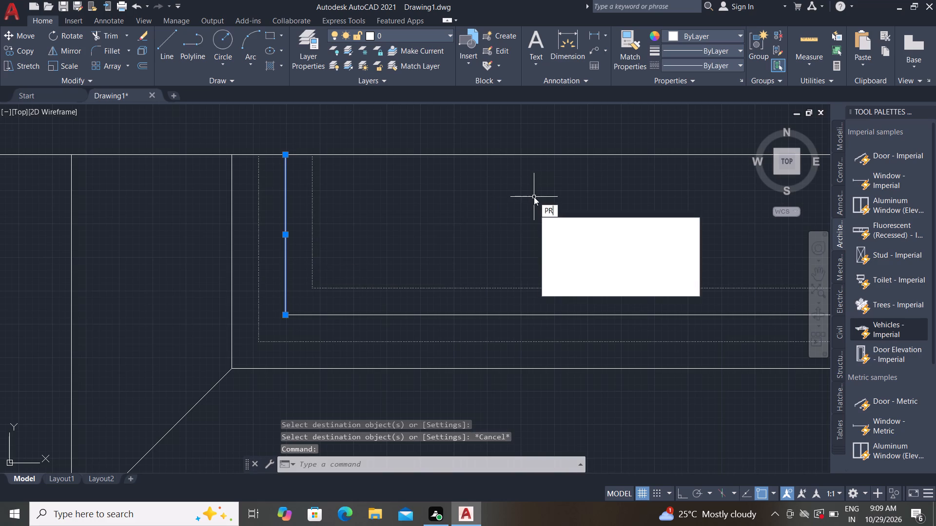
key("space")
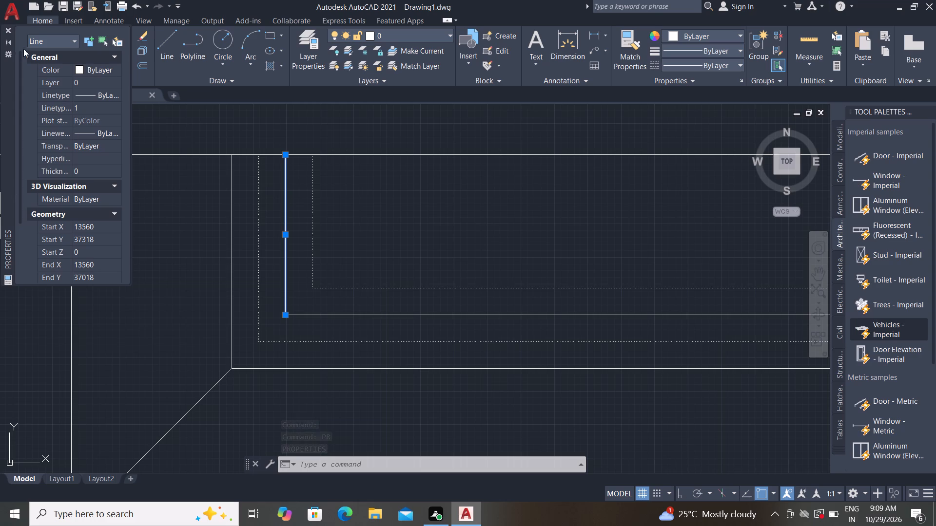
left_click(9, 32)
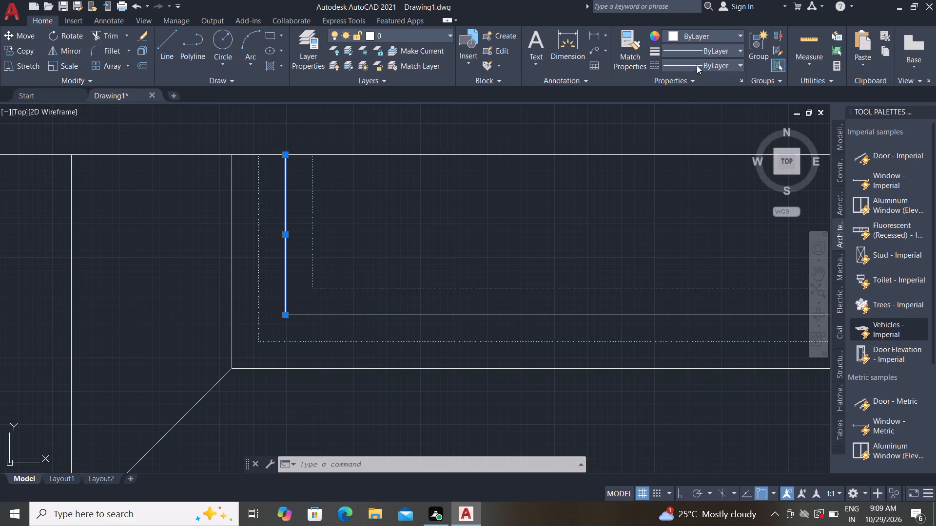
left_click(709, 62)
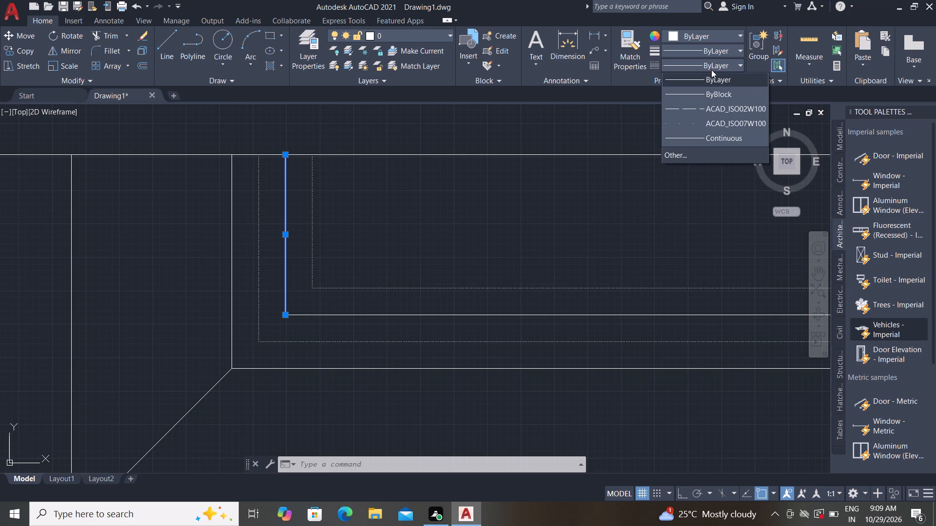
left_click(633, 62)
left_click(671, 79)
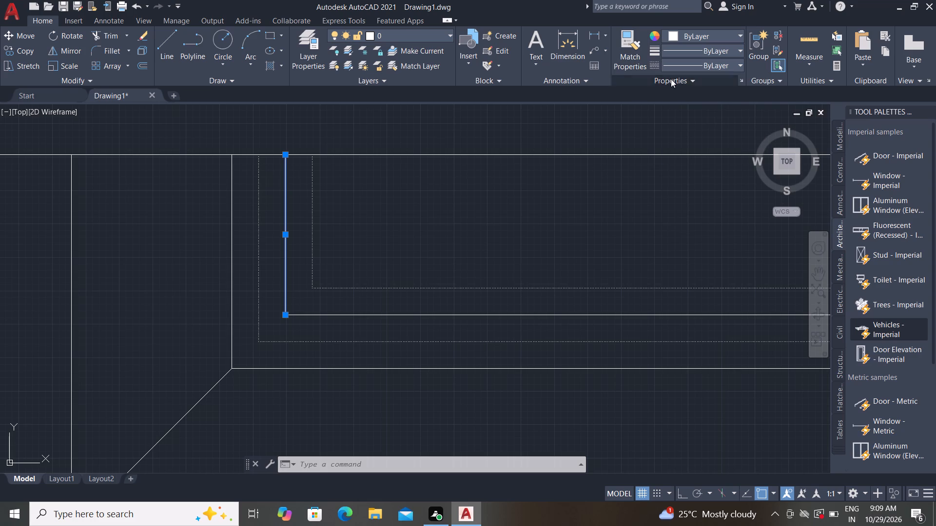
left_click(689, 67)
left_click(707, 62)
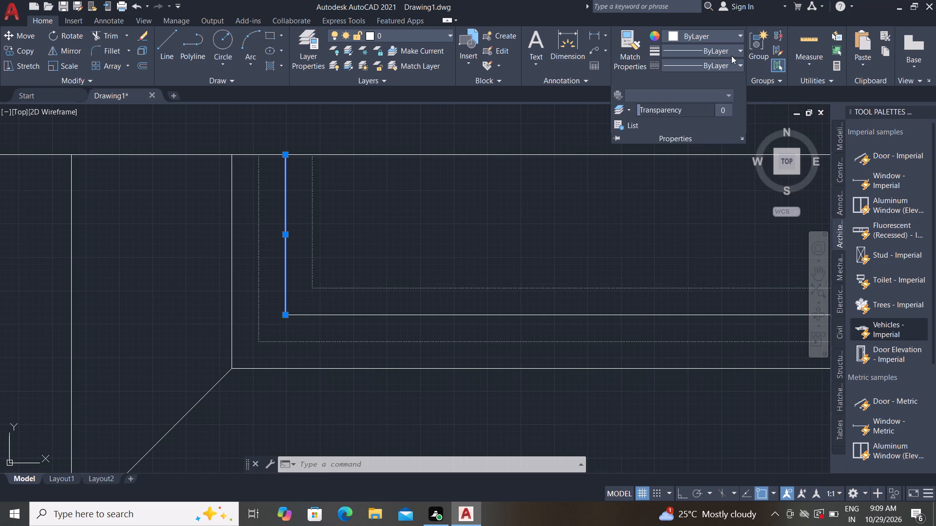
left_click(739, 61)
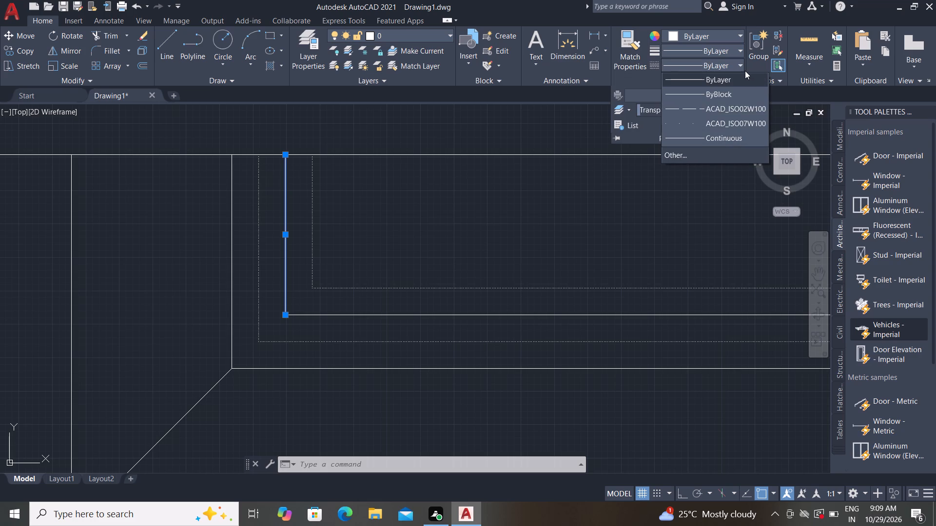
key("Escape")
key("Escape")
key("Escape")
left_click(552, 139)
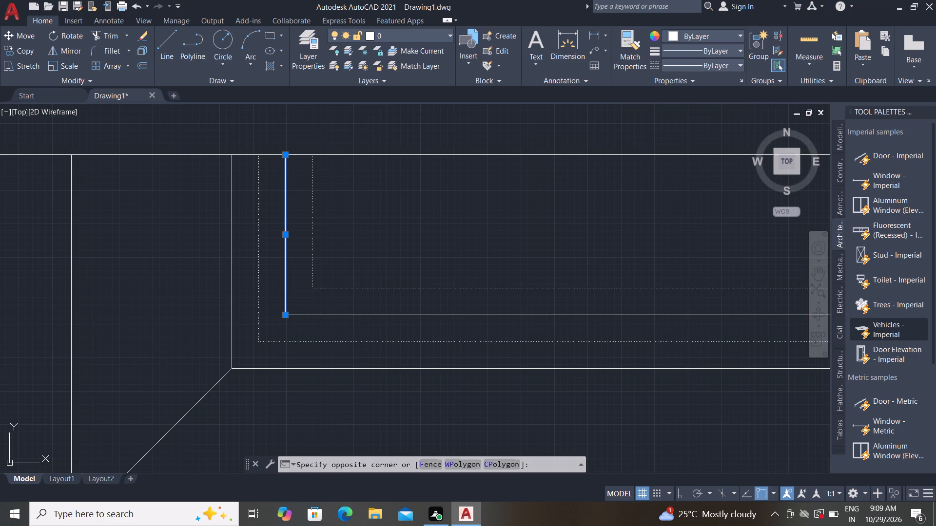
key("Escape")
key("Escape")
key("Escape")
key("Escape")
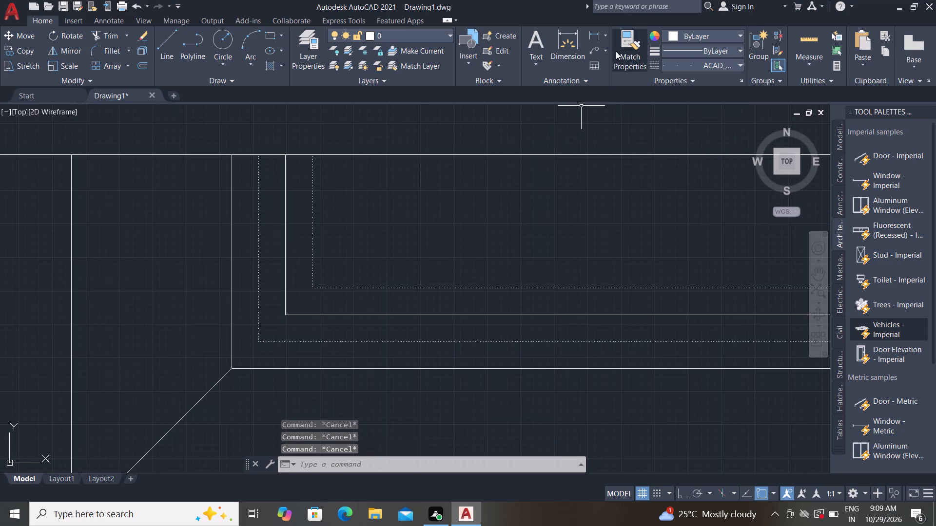
Load the CENTER linetype from acad.lin into the drawing.
left_click(727, 63)
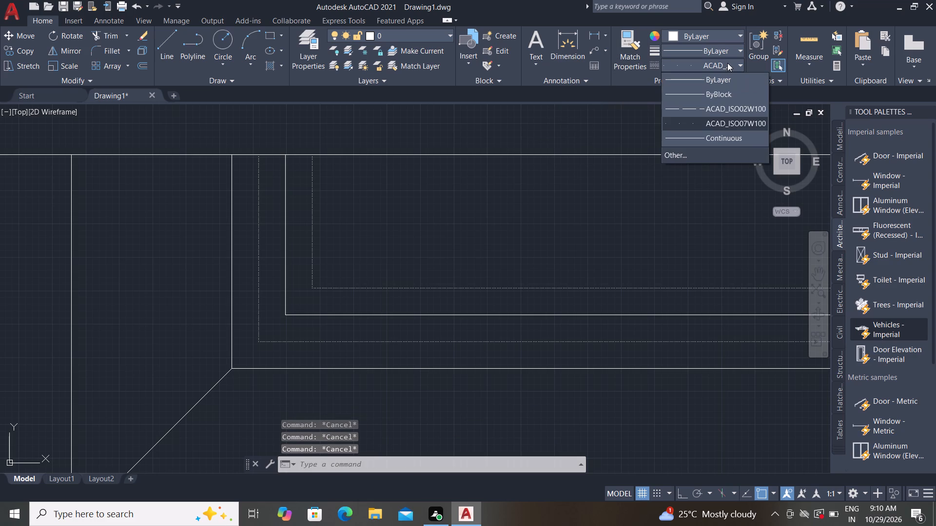
left_click(669, 151)
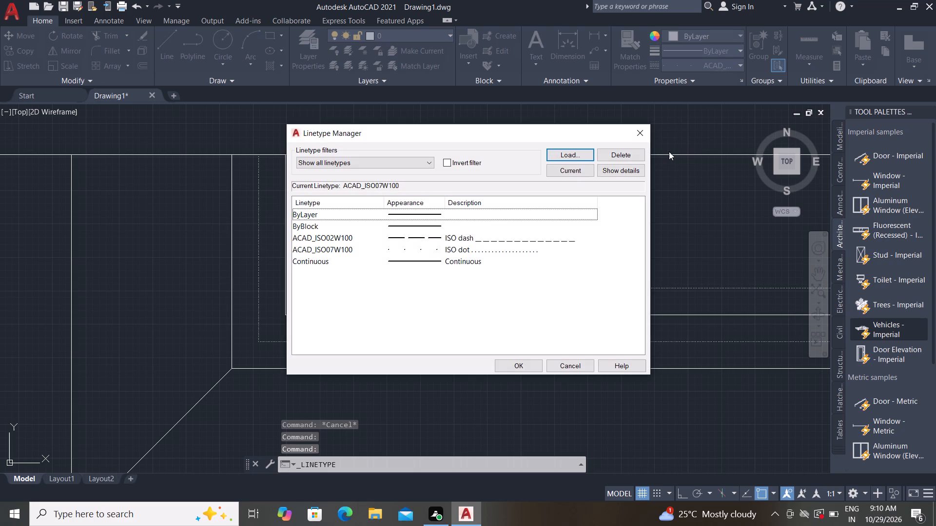
left_click(572, 153)
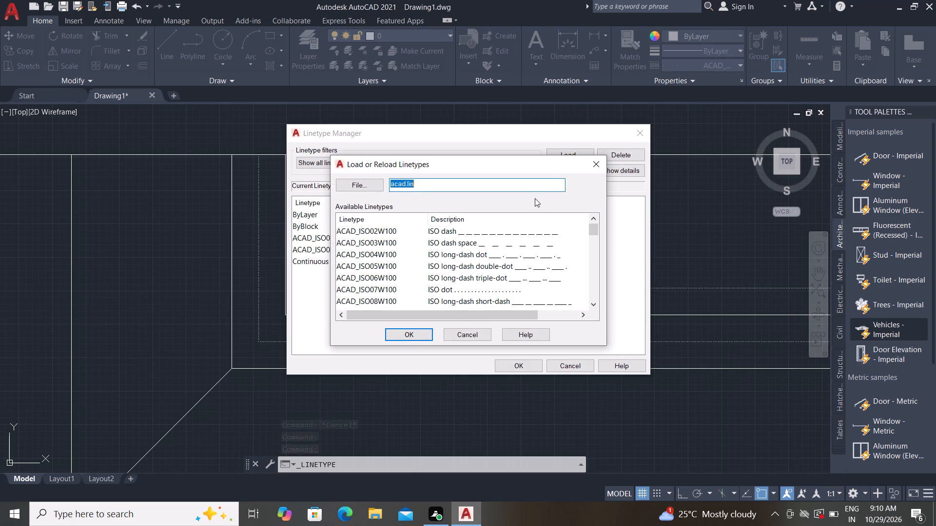
scroll(522, 309, "down", 1)
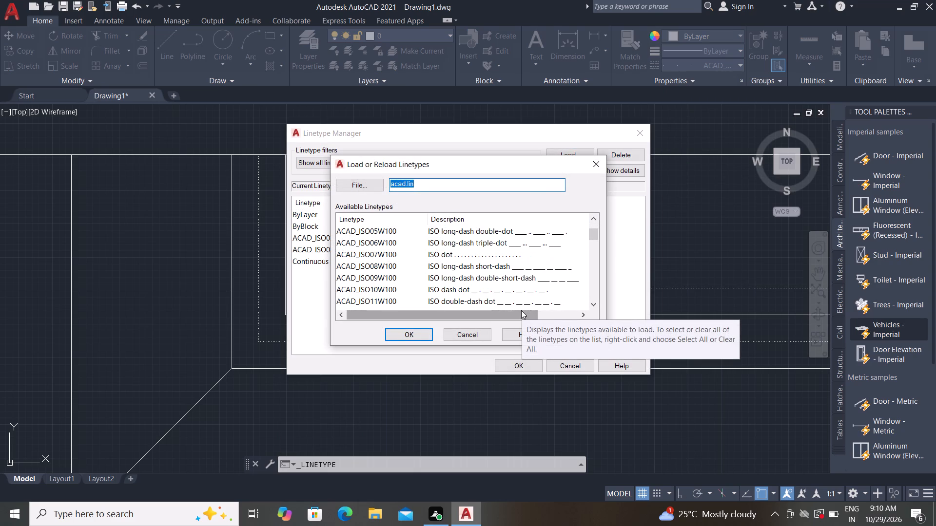
scroll(479, 288, "down", 2)
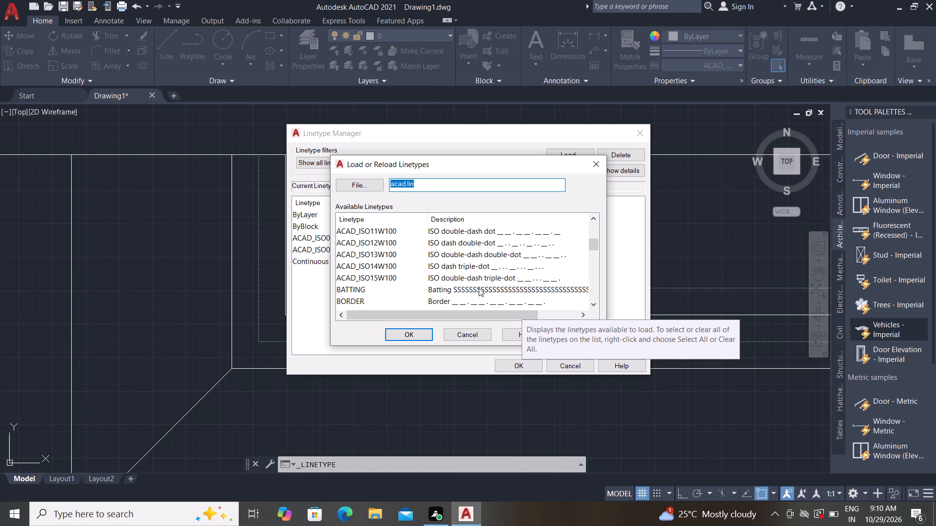
scroll(479, 288, "down", 2)
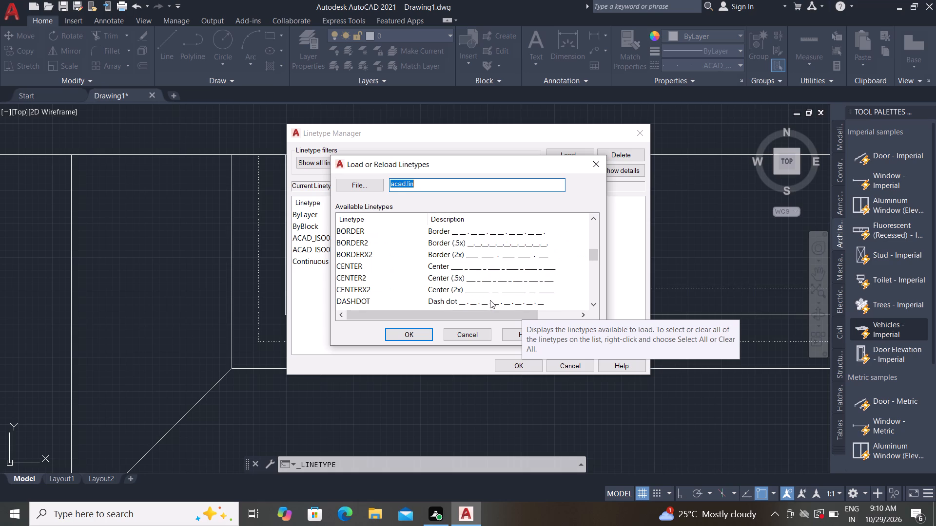
left_click(480, 267)
scroll(487, 278, "down", 2)
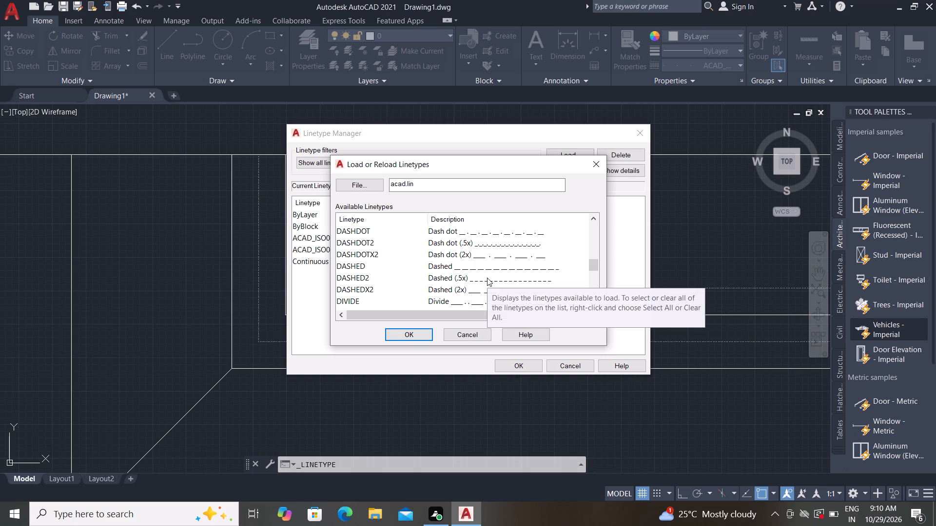
scroll(469, 269, "down", 1)
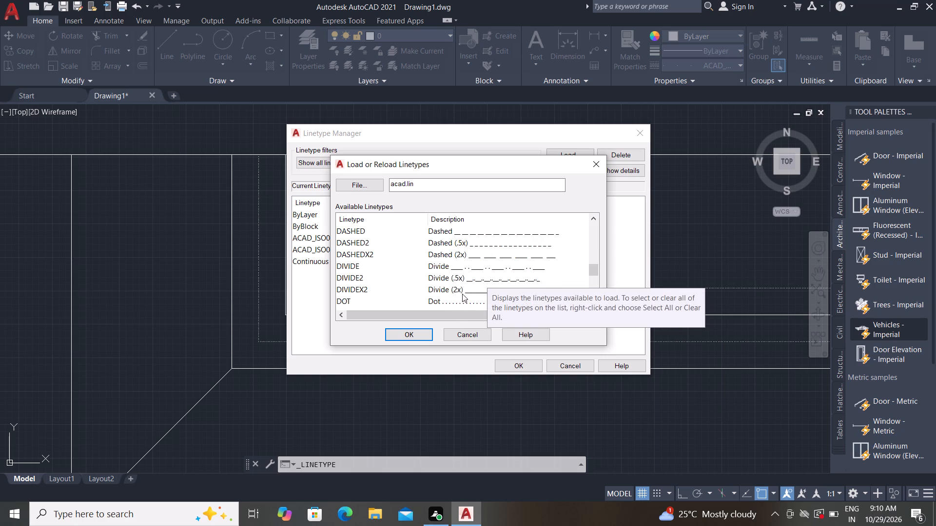
scroll(462, 294, "down", 5)
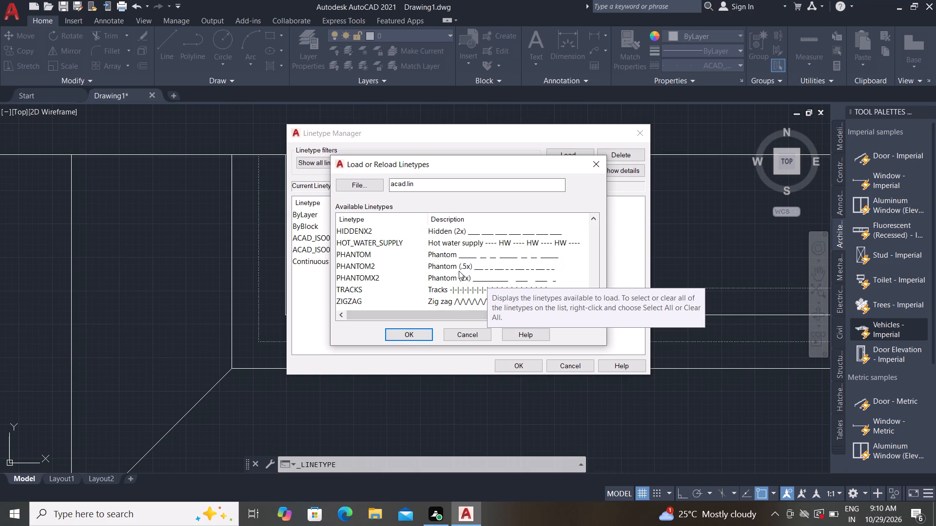
scroll(459, 271, "down", 3)
scroll(459, 271, "up", 3)
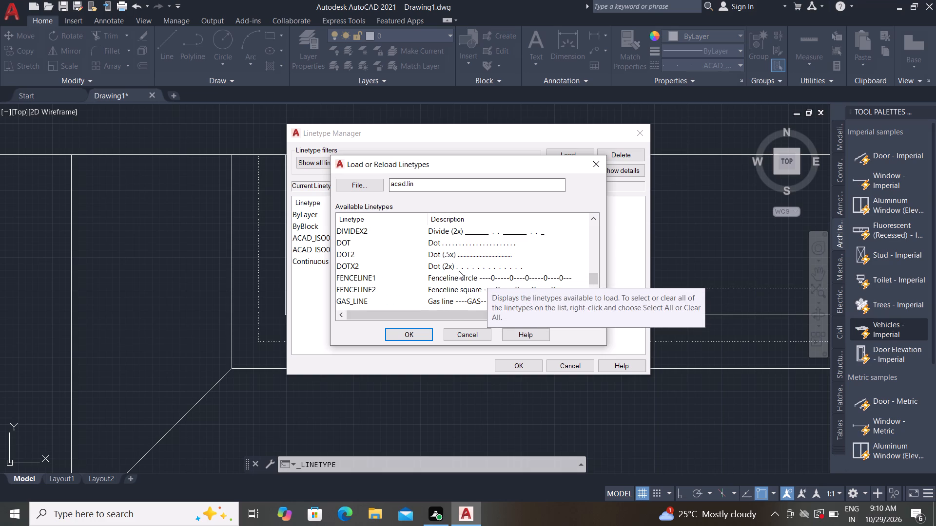
scroll(459, 271, "up", 2)
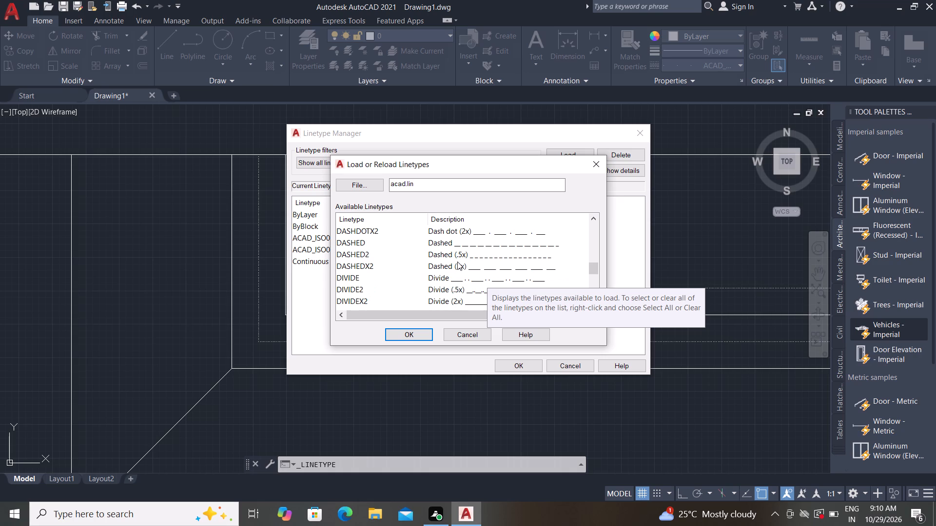
scroll(457, 262, "up", 2)
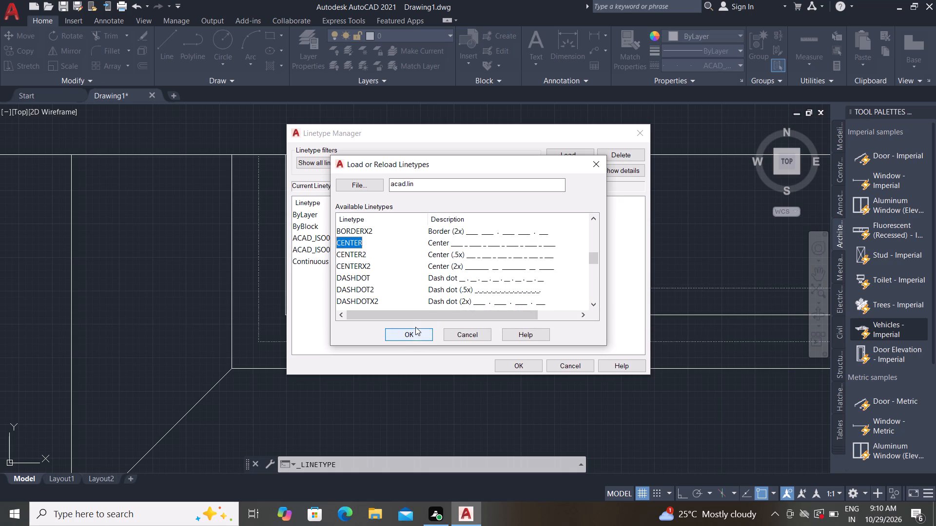
left_click(416, 325)
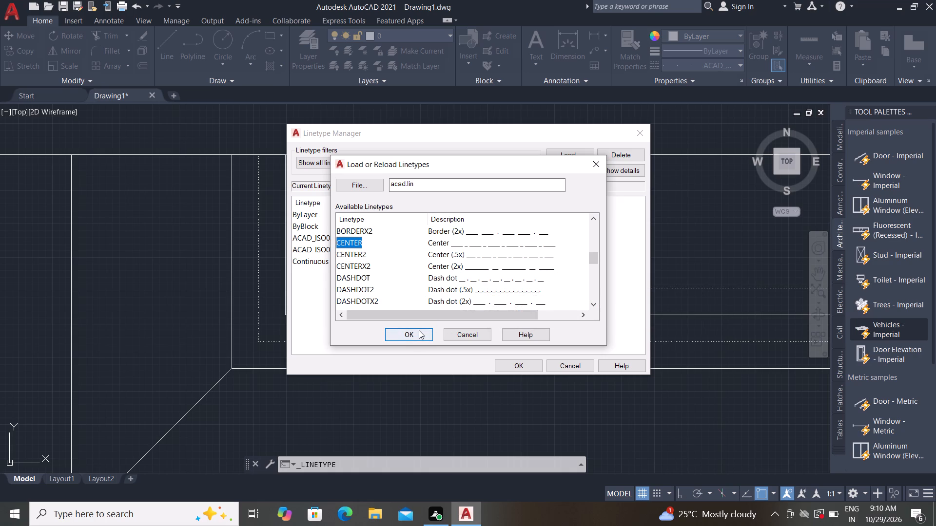
left_click(422, 331)
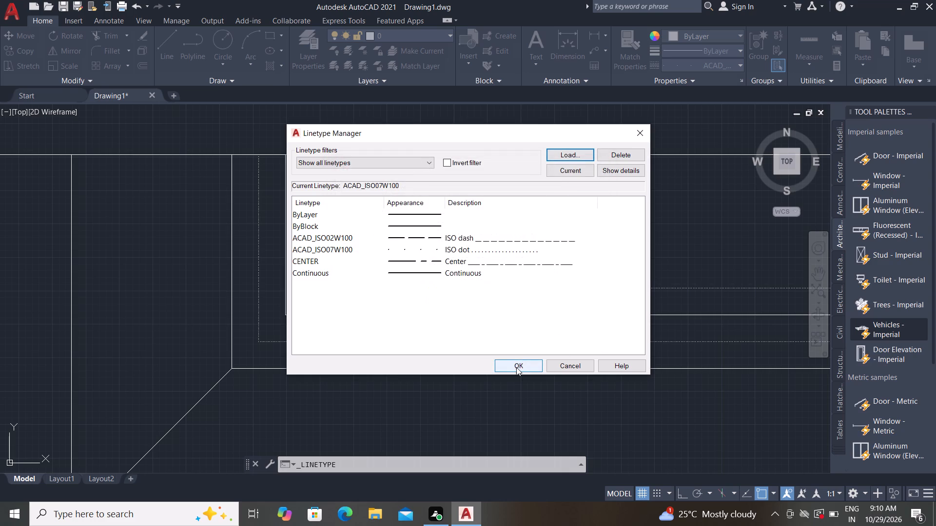
left_click(516, 367)
Make CENTER the current linetype and draw a horizontal line about 478 mm long inside the innermost nested outline, near its top.
left_click(694, 67)
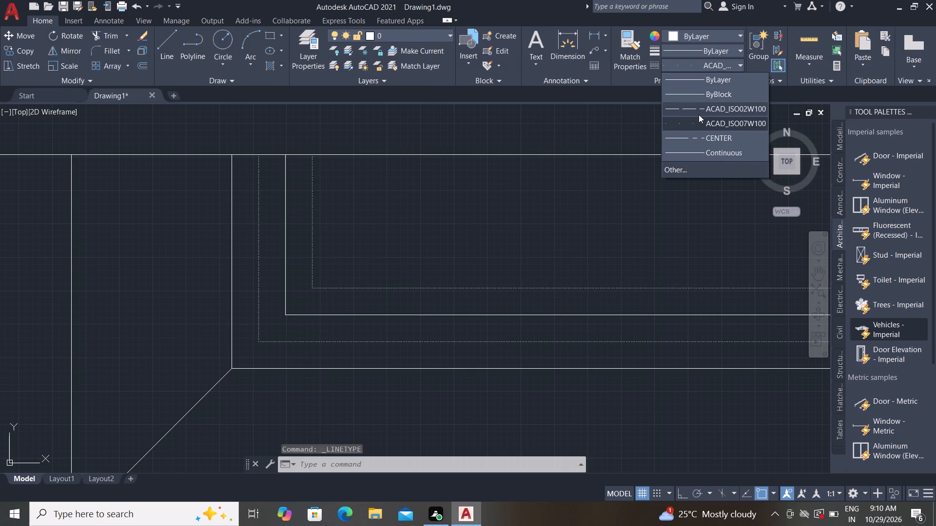
left_click(700, 138)
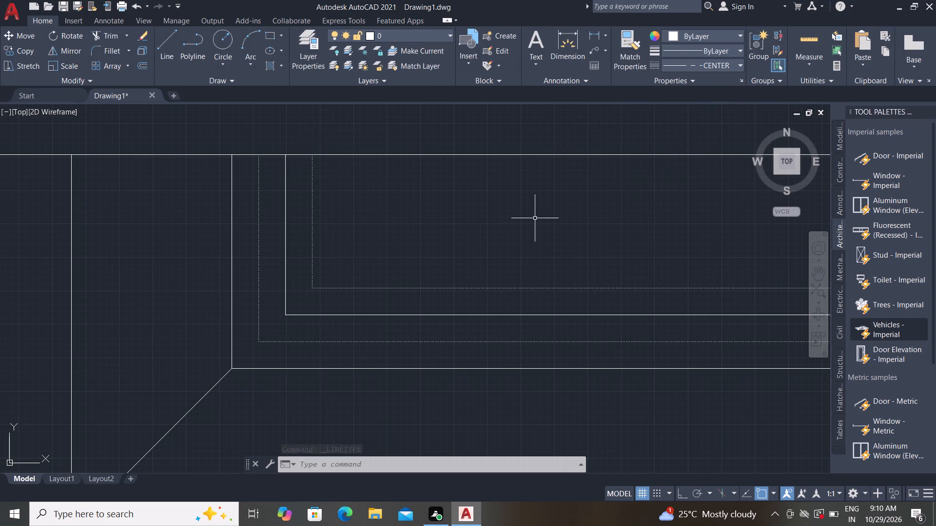
left_click(165, 38)
left_click(379, 201)
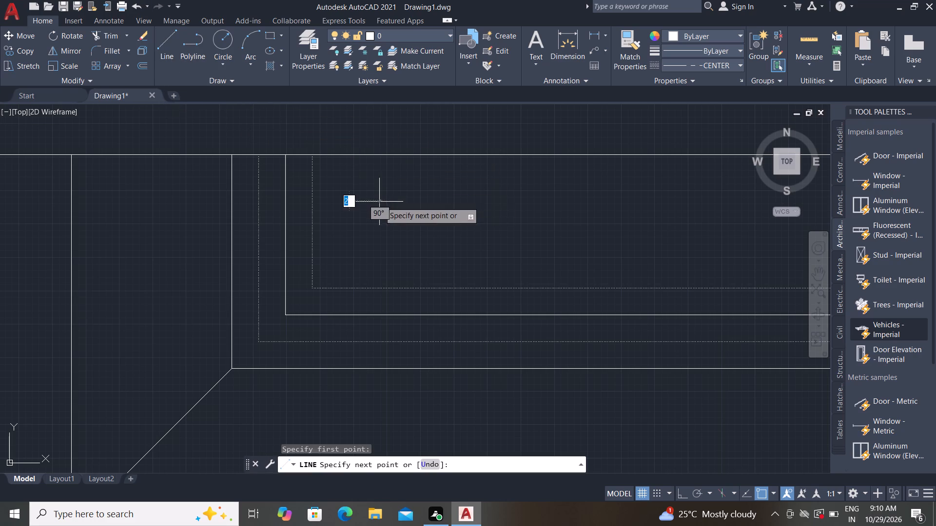
left_click(635, 201)
key("Escape")
Set the linetype scale of the new horizontal CENTER line to 5 and deselect the line.
scroll(635, 201, "up", 3)
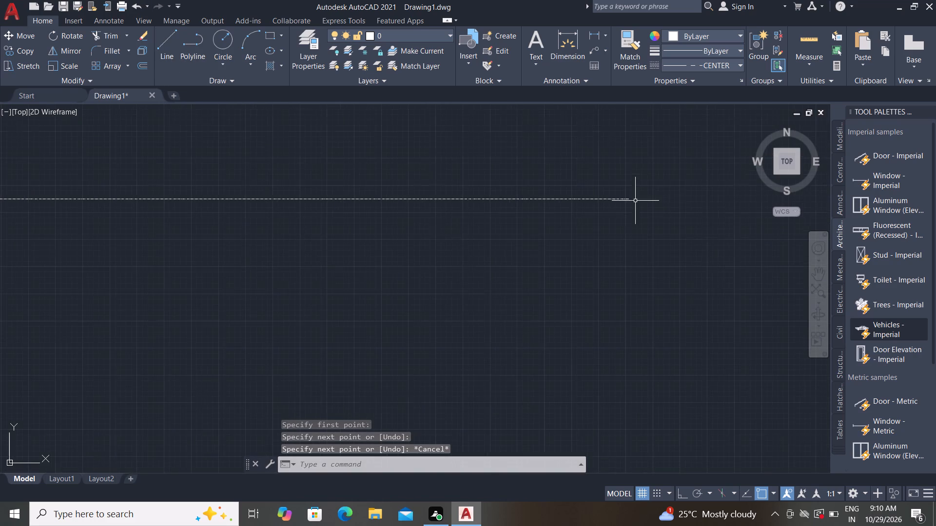
scroll(621, 202, "up", 6)
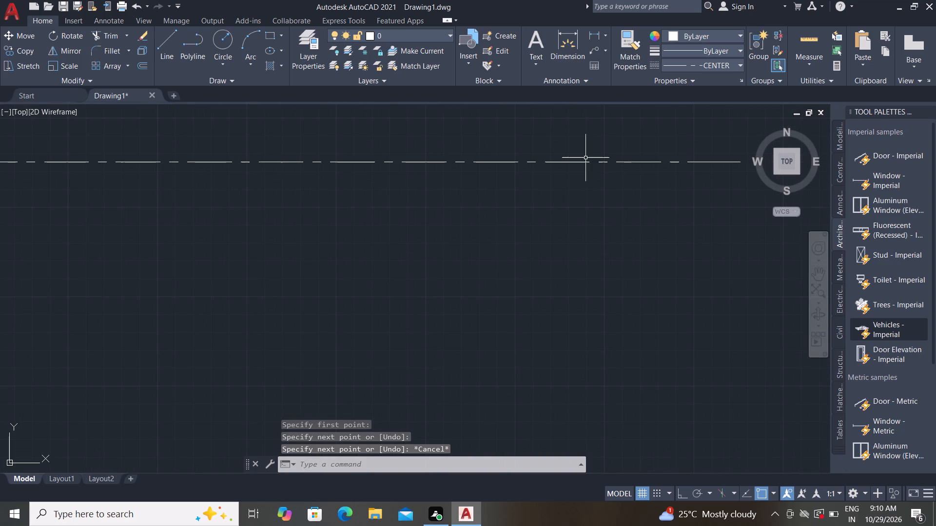
left_click(576, 162)
type("PR")
key("space")
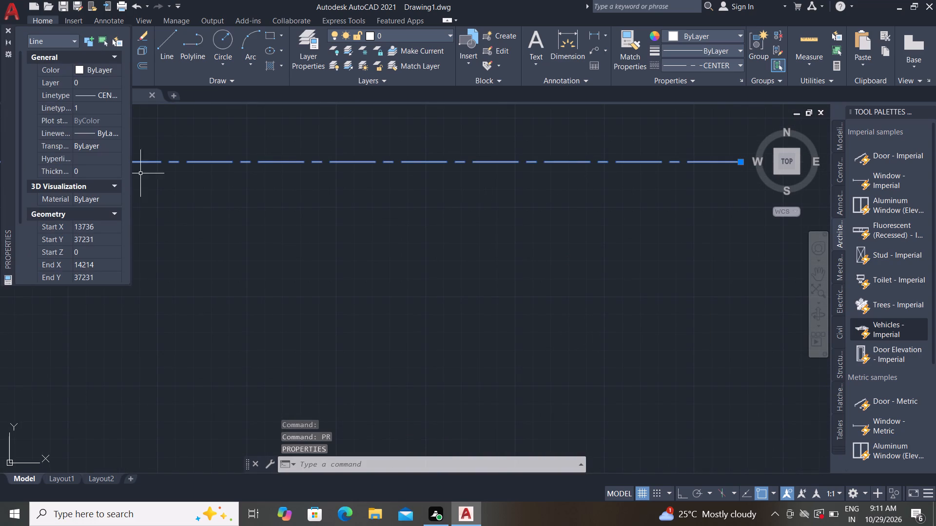
scroll(80, 255, "down", 3)
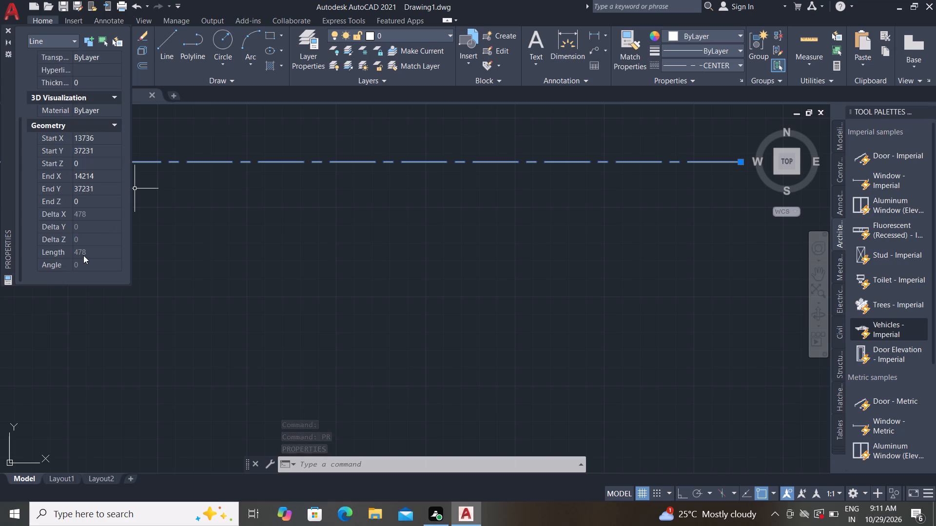
scroll(92, 270, "down", 2)
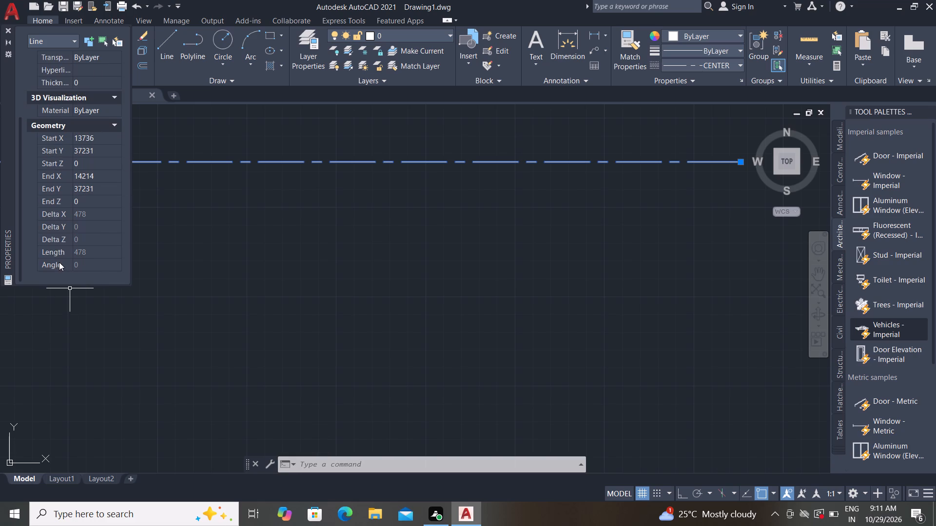
scroll(59, 262, "down", 1)
scroll(104, 244, "up", 4)
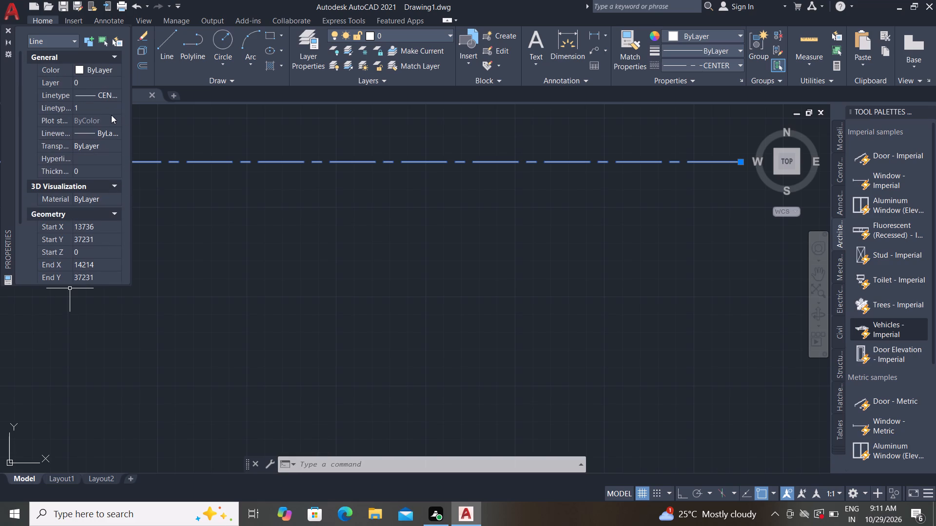
left_click(89, 103)
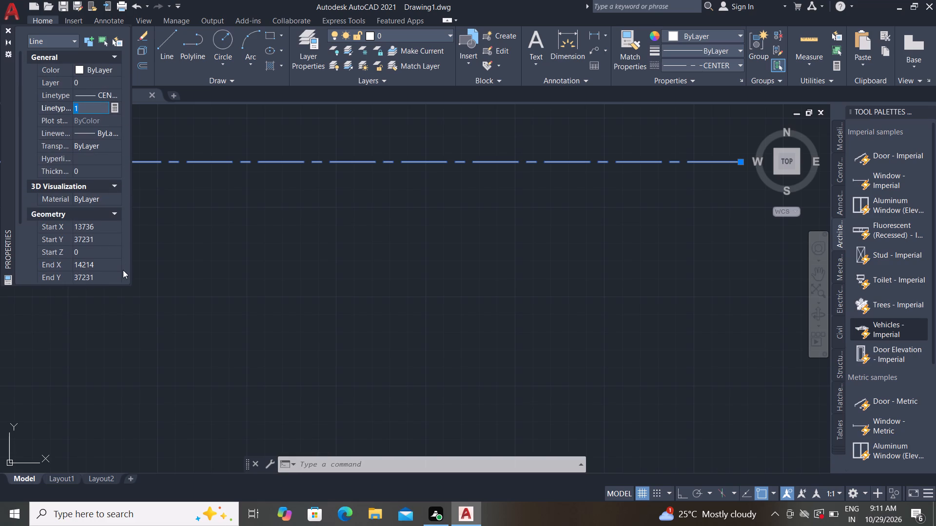
key("BackSpace")
key("5")
key("Return")
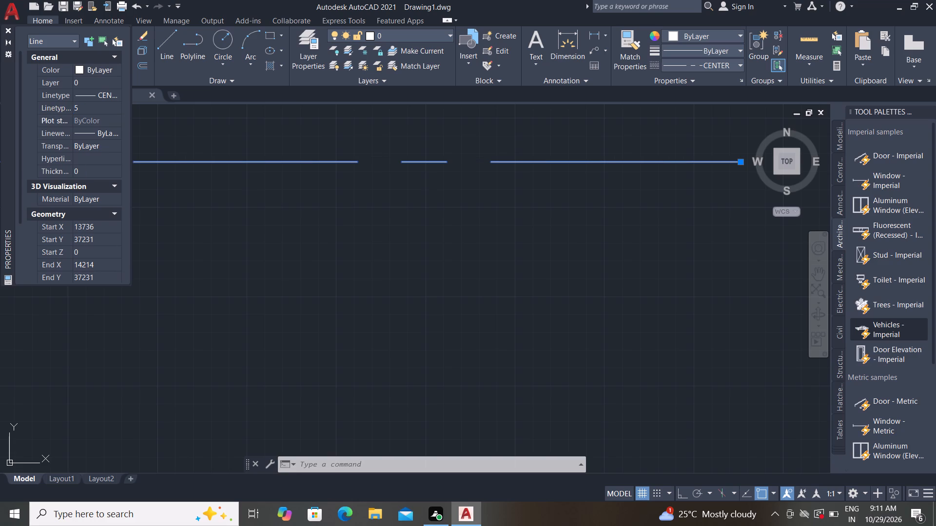
left_click(7, 32)
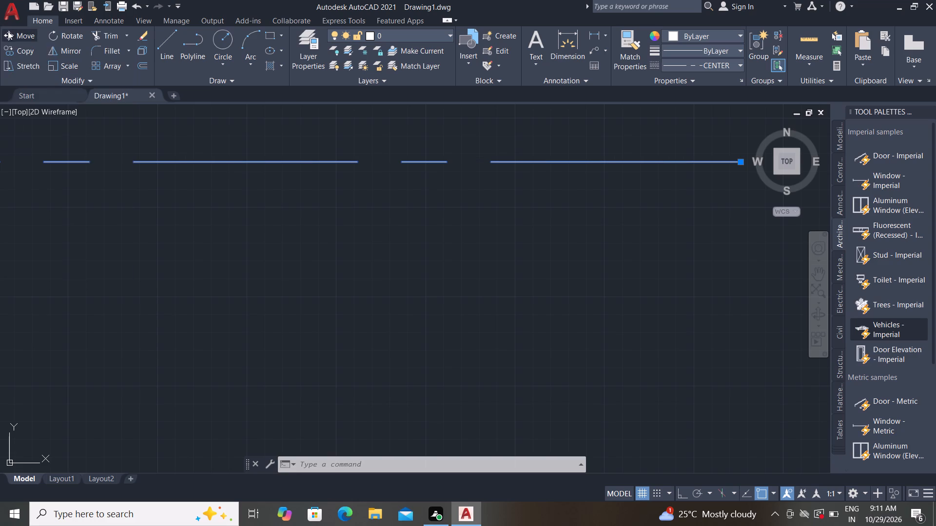
scroll(172, 183, "down", 1)
scroll(221, 245, "down", 4)
scroll(266, 285, "down", 1)
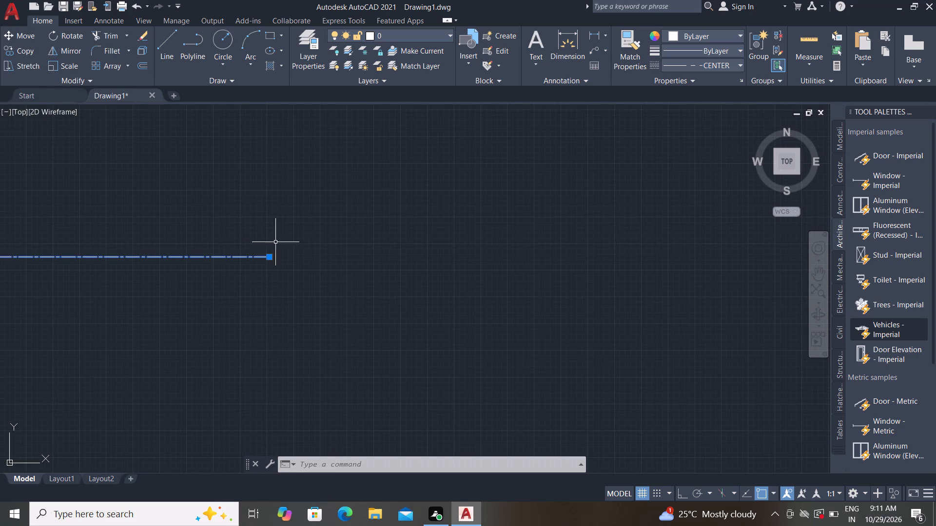
middle_click_drag(284, 265, 677, 219)
scroll(399, 349, "down", 2)
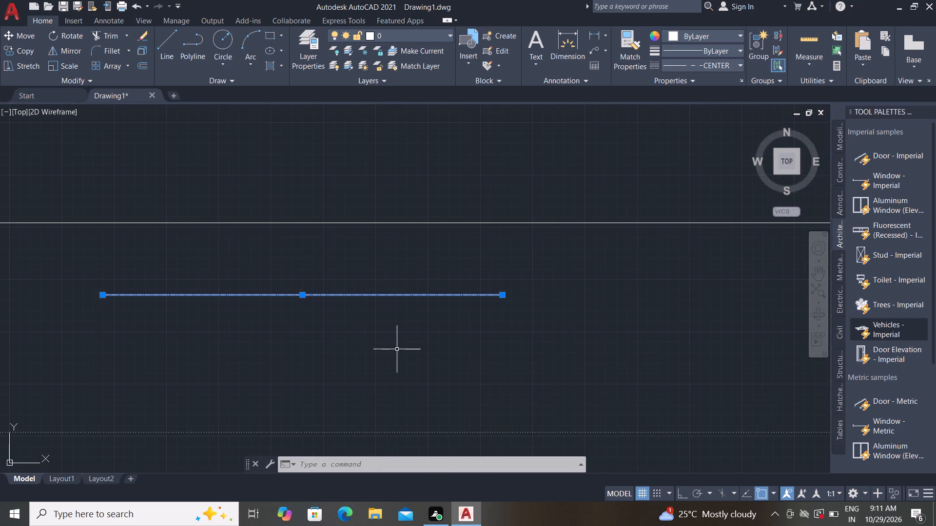
scroll(328, 287, "up", 2)
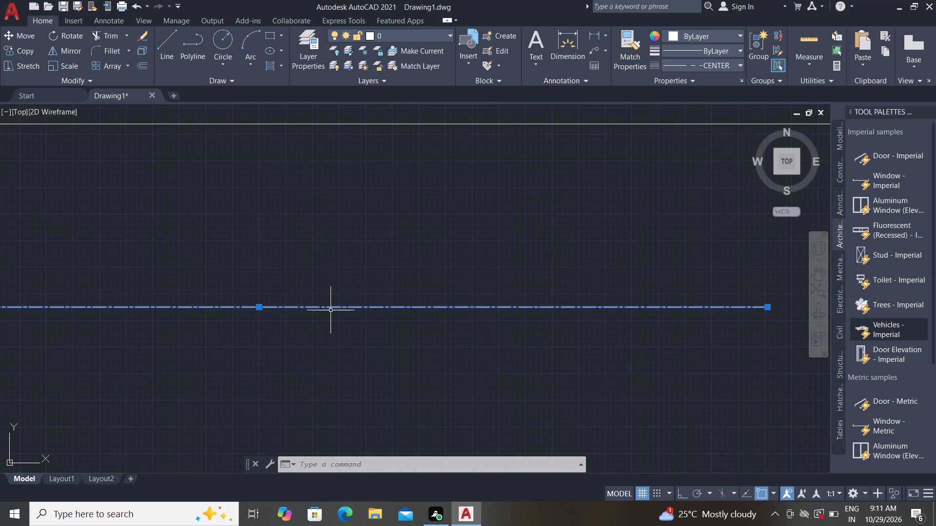
key("Escape")
Set the linetype scale of the horizontal CENTER line inside the innermost nested outline to 40 and deselect the line.
left_click(326, 307)
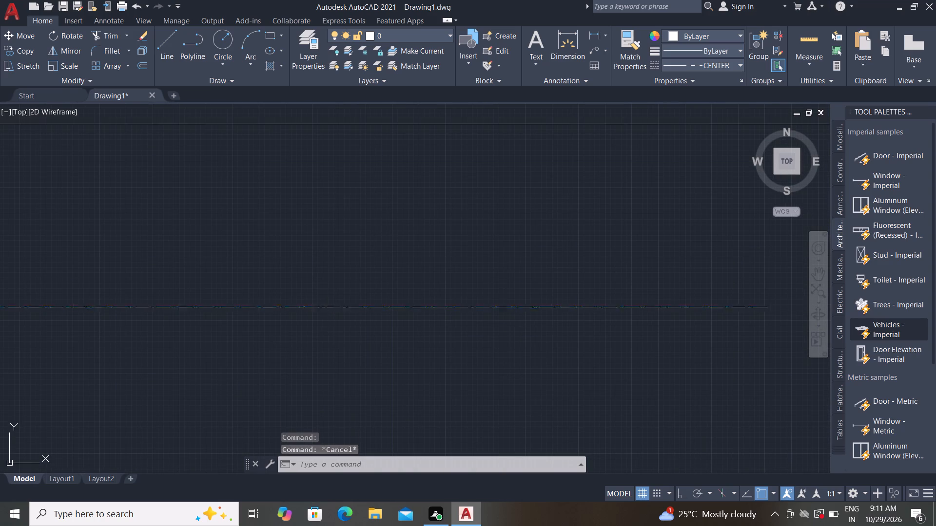
key("p")
type("R")
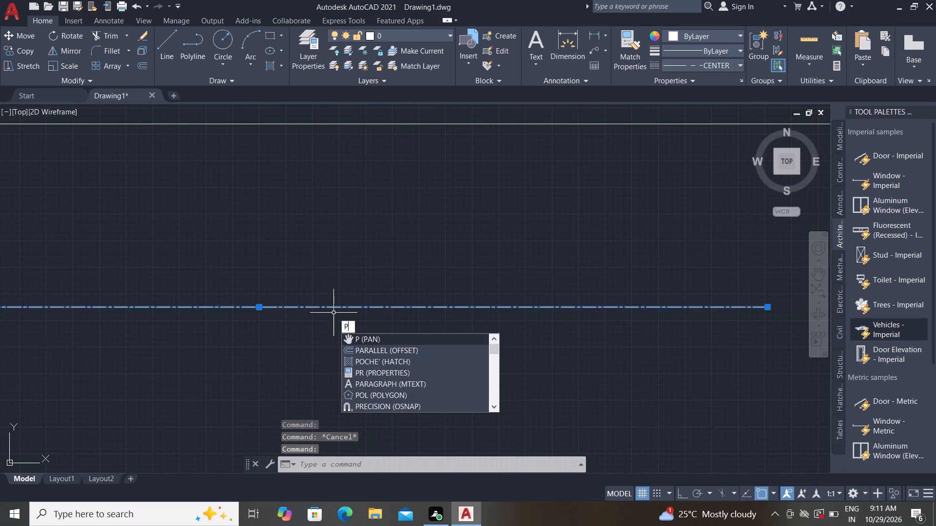
key("space")
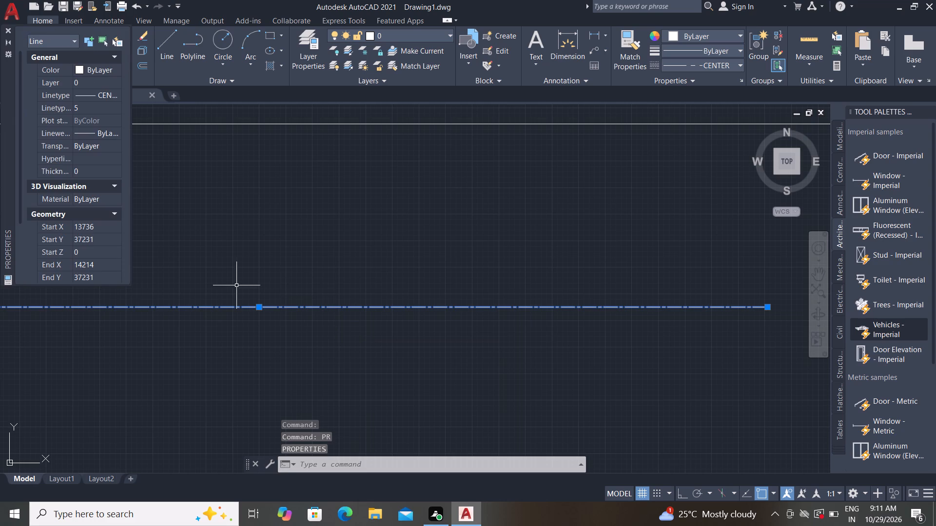
scroll(92, 207, "down", 2)
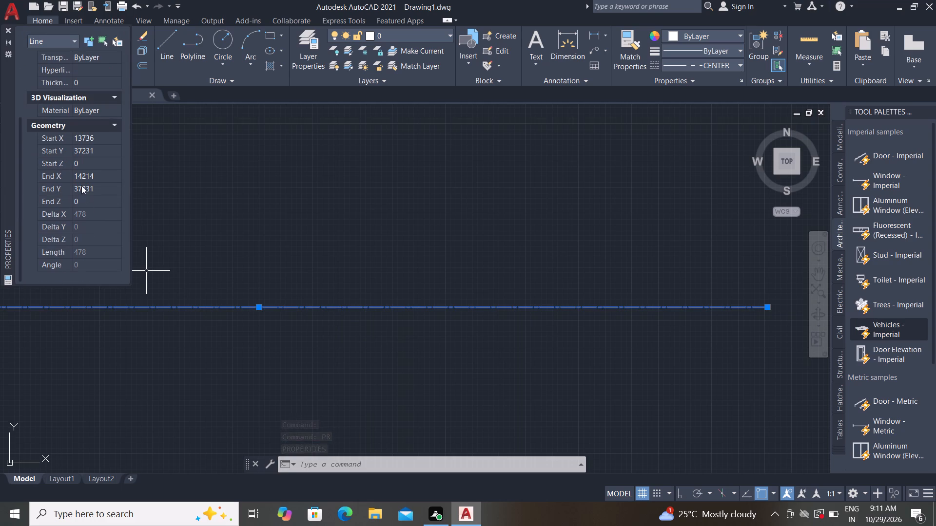
scroll(94, 227, "down", 3)
scroll(101, 230, "up", 2)
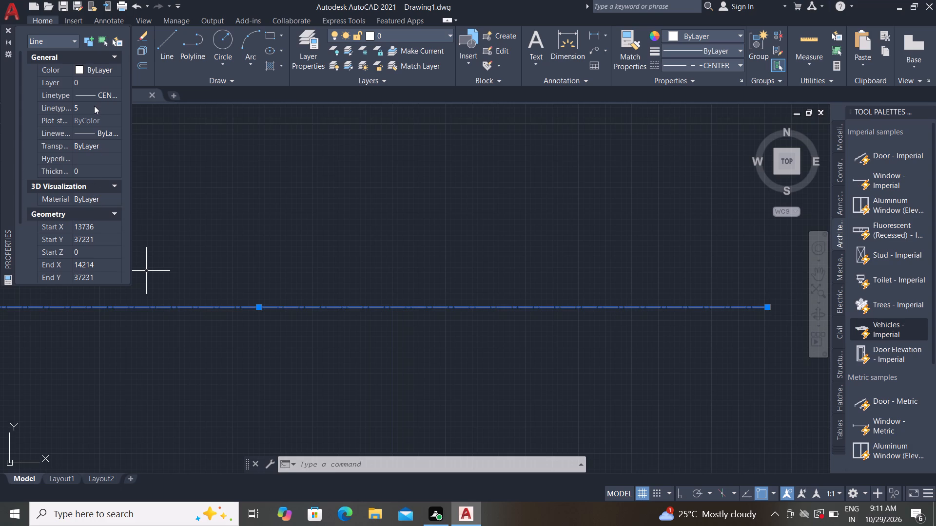
left_click(94, 106)
key("BackSpace")
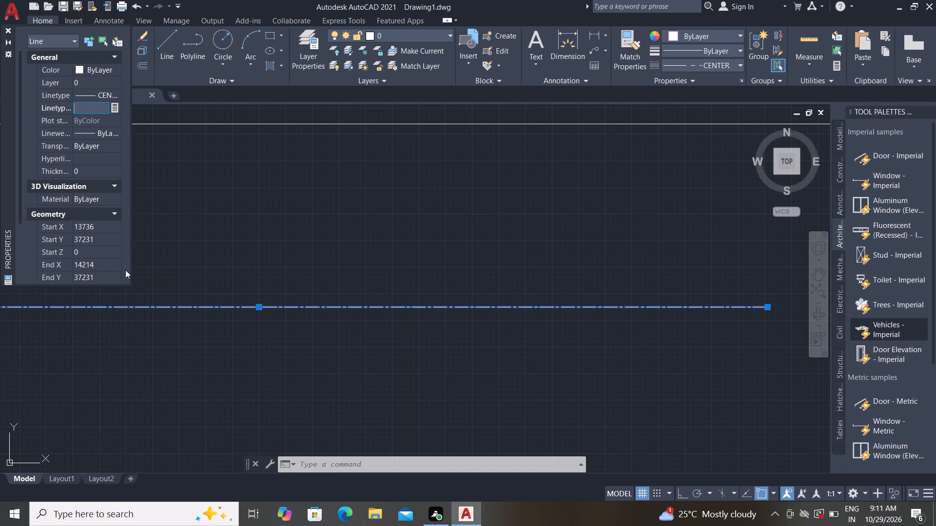
key("4")
key("0")
key("Return")
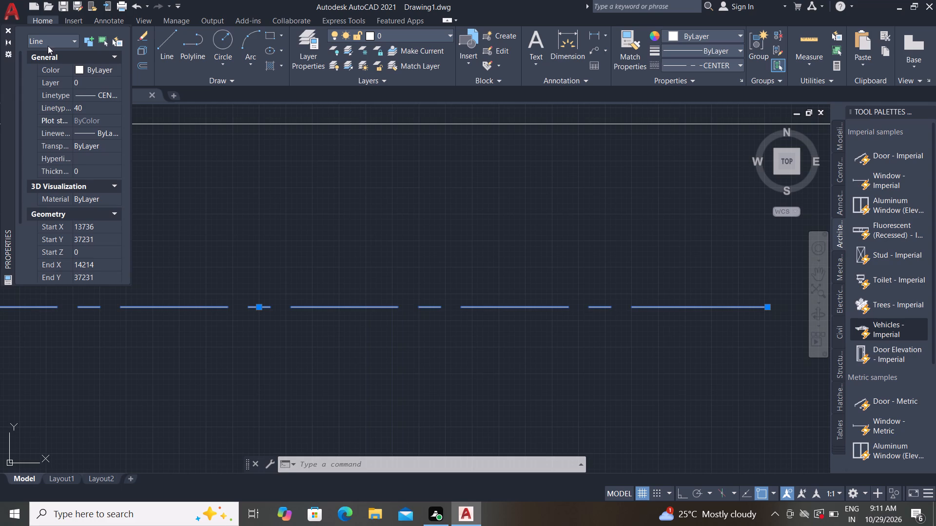
left_click(6, 29)
scroll(141, 290, "down", 2)
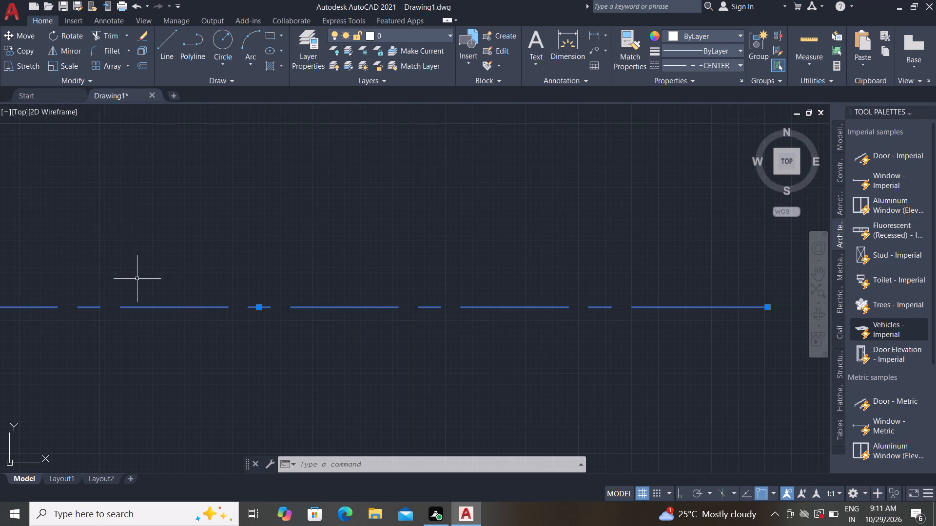
scroll(158, 379, "down", 1)
key("Escape")
Match the CENTER line's properties onto the left, bottom and right lines of the middle nested 50 mm outline.
scroll(154, 328, "down", 2)
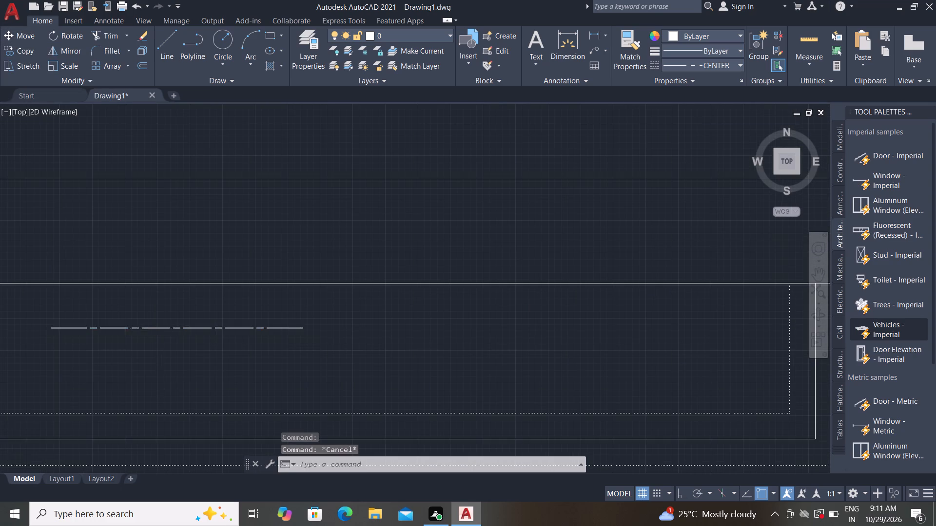
middle_click(320, 355)
middle_click_drag(320, 355, 317, 346)
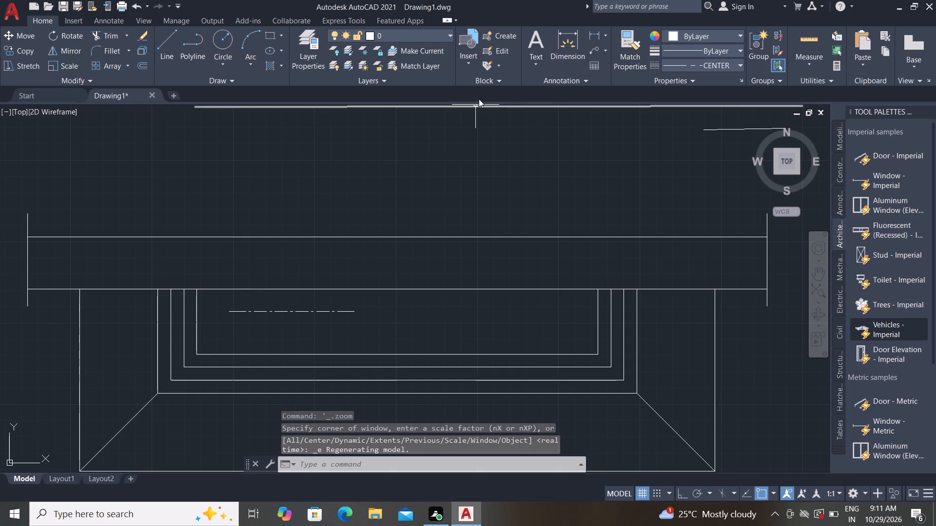
left_click(622, 52)
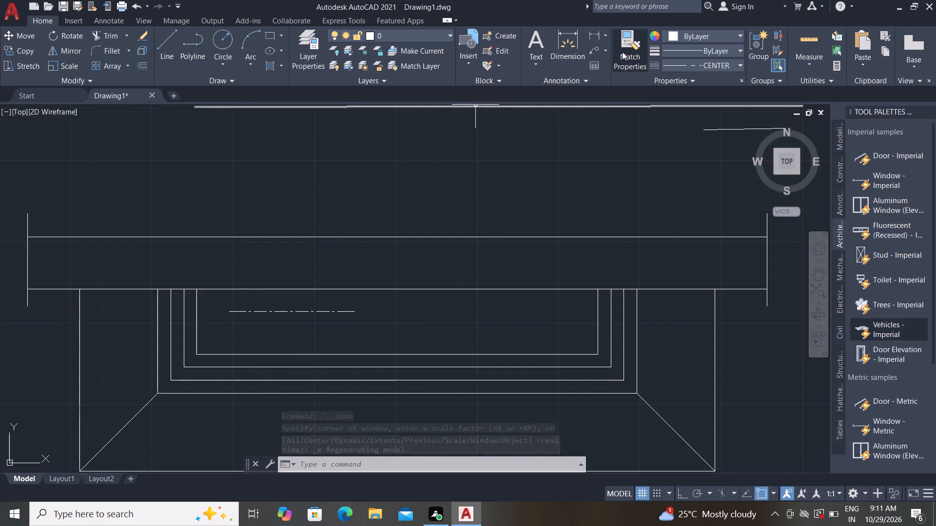
left_click(259, 313)
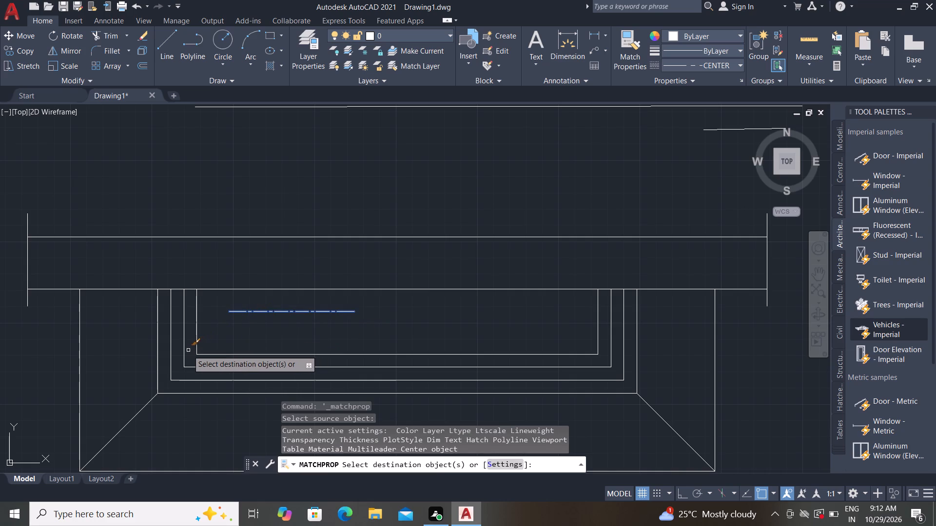
left_click(184, 349)
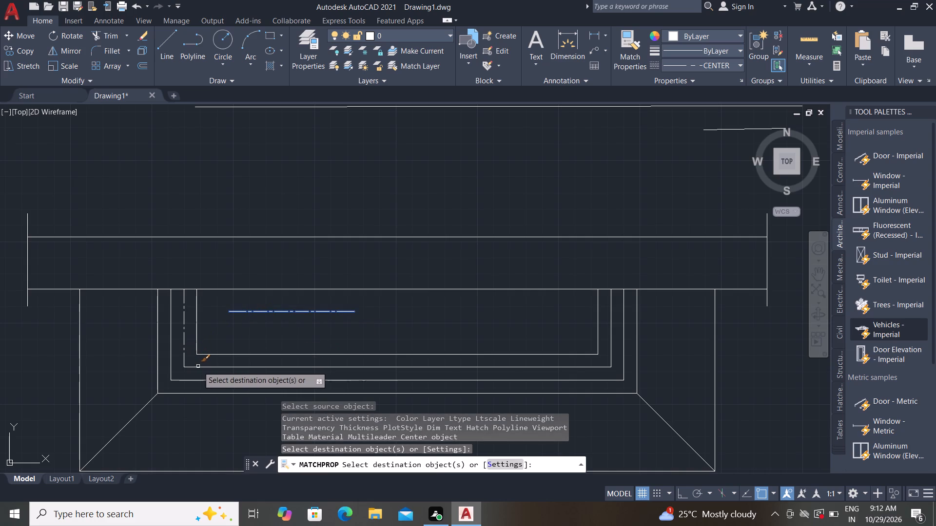
left_click(198, 367)
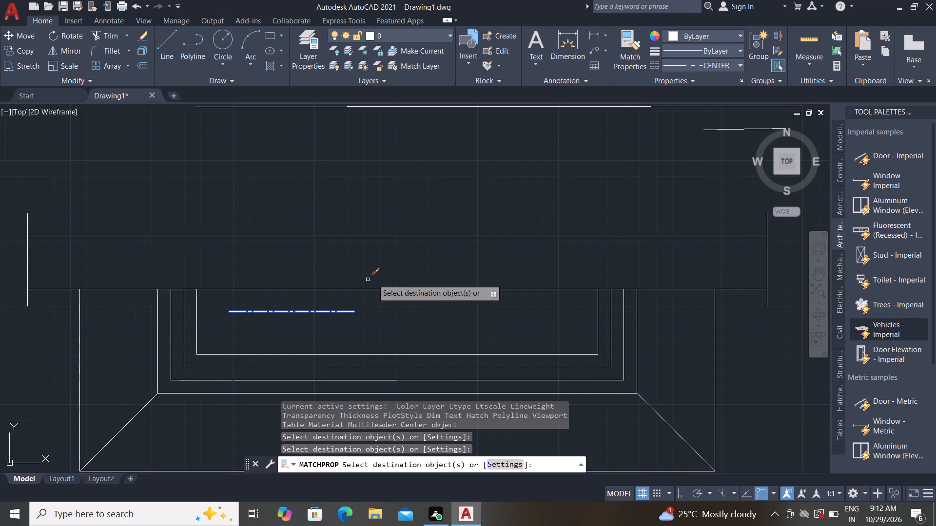
left_click(610, 312)
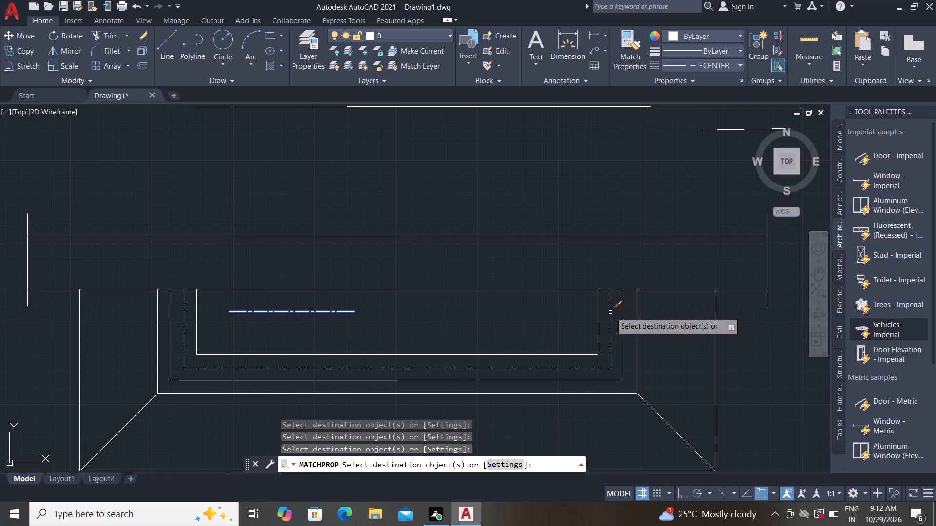
key("Escape")
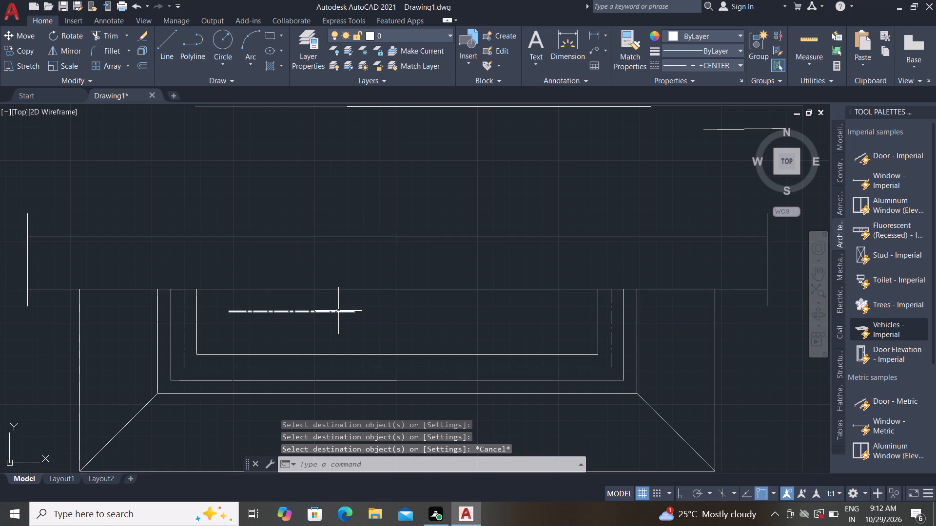
Delete the horizontal CENTER sample line inside the innermost nested outline.
left_click(338, 311)
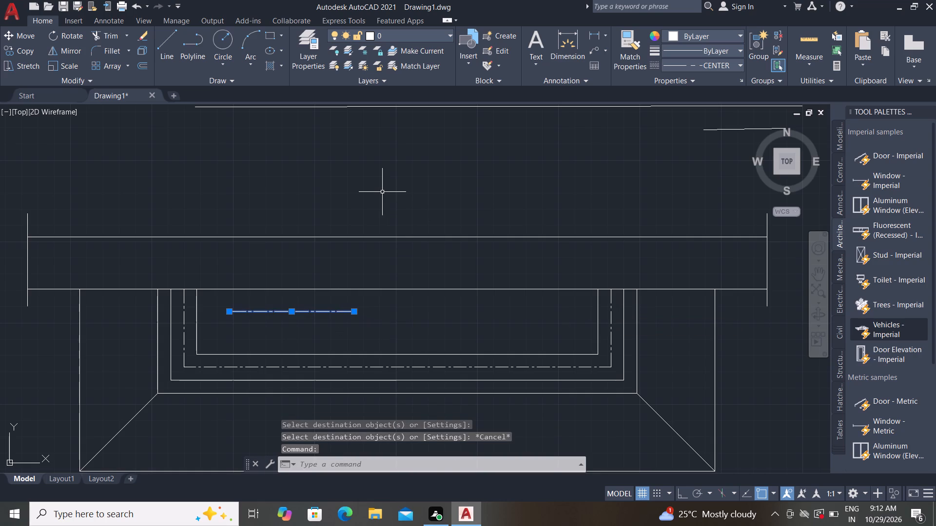
key("Delete")
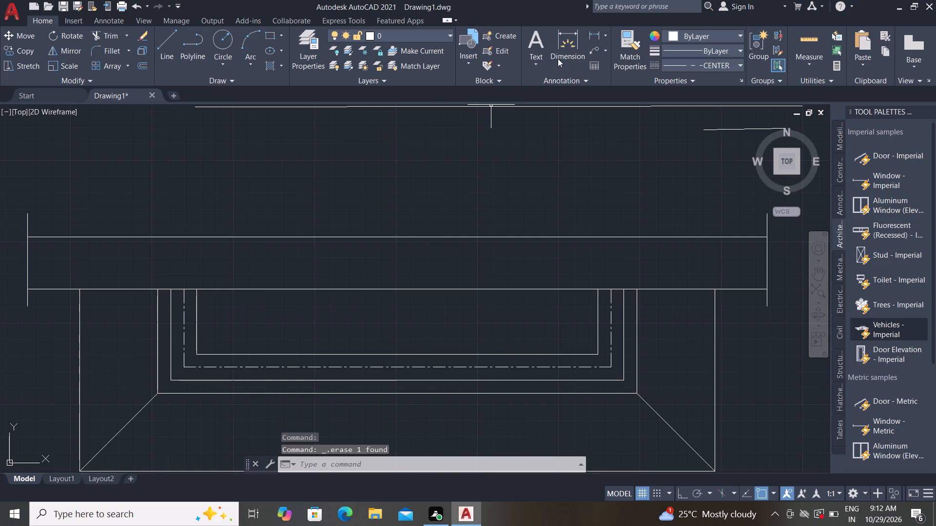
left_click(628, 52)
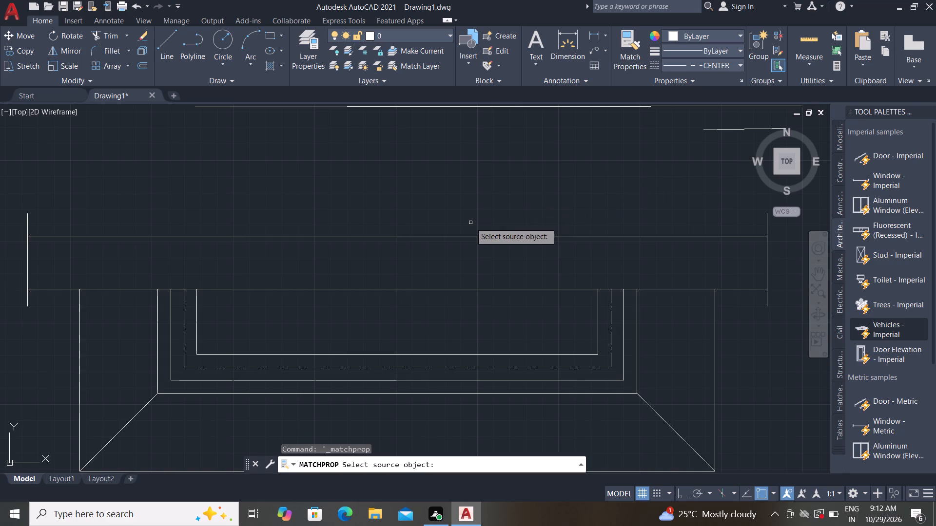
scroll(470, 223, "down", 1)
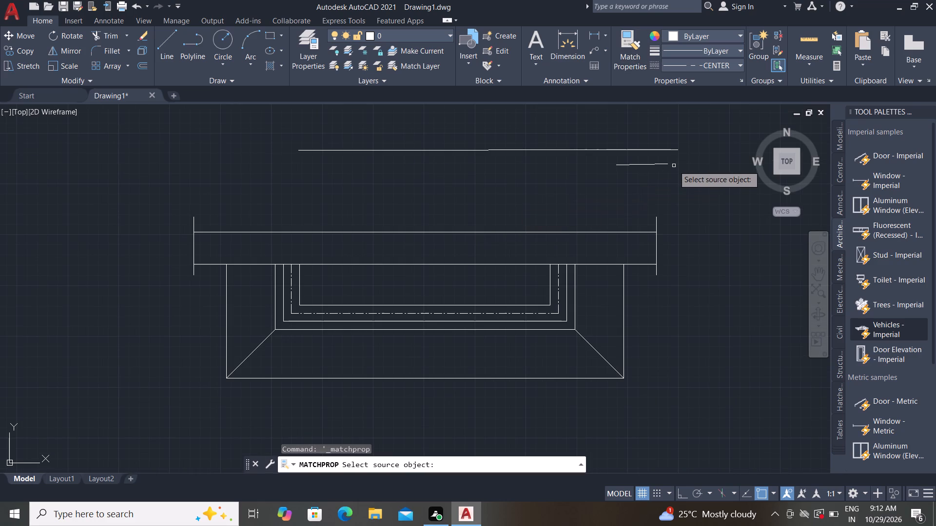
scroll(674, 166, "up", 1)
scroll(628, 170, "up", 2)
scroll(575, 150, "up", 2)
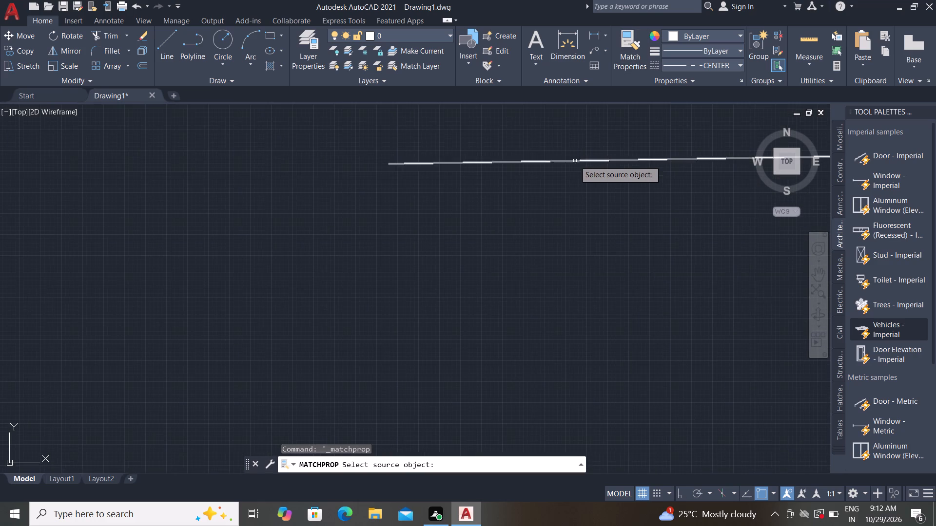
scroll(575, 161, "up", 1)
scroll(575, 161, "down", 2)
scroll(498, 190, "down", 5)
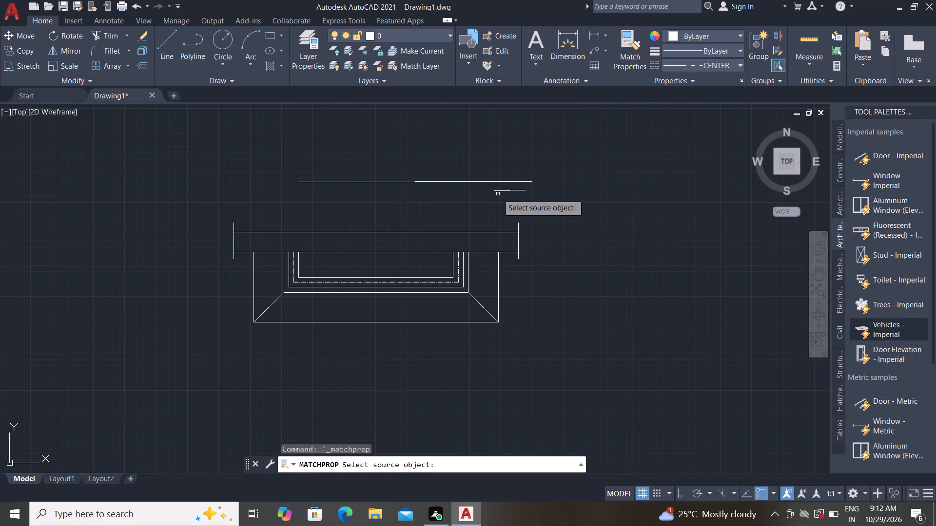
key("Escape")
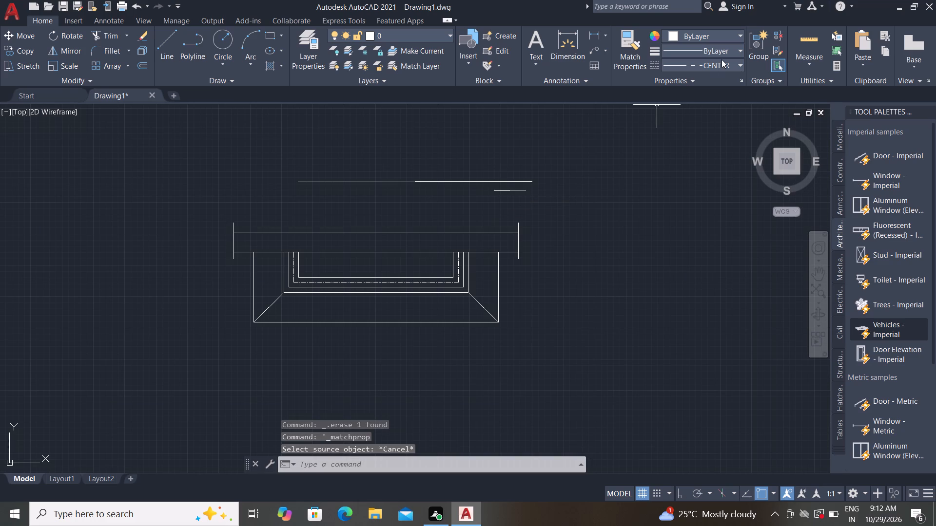
Make ACAD_ISO07W100 the current linetype and draw a nearly horizontal line about 76 mm long between the bottom lines of the middle and outermost nested outlines.
left_click(721, 64)
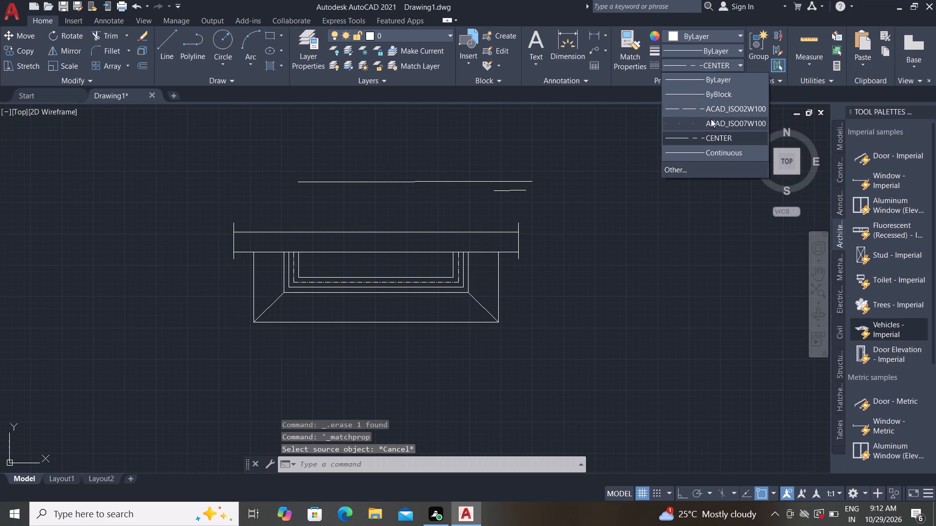
left_click(712, 123)
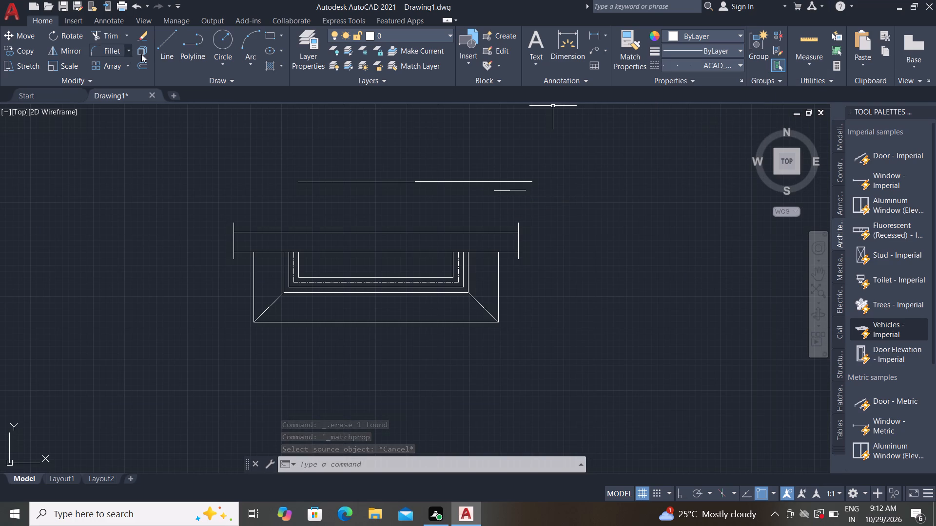
left_click(166, 37)
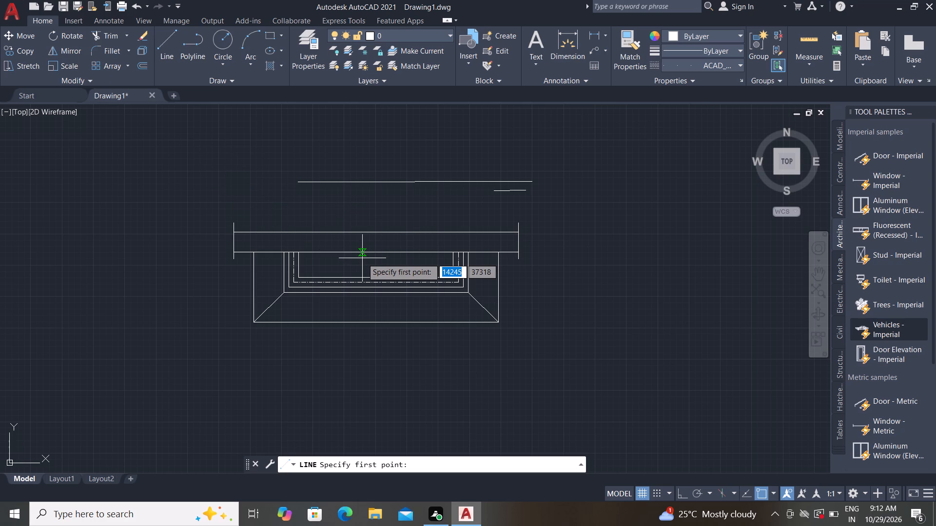
key("Escape")
scroll(363, 287, "up", 5)
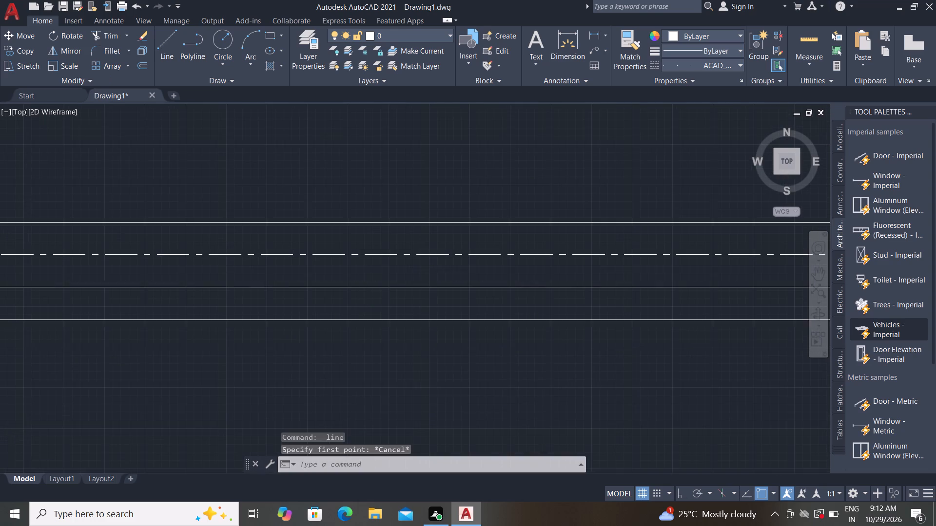
scroll(363, 287, "up", 1)
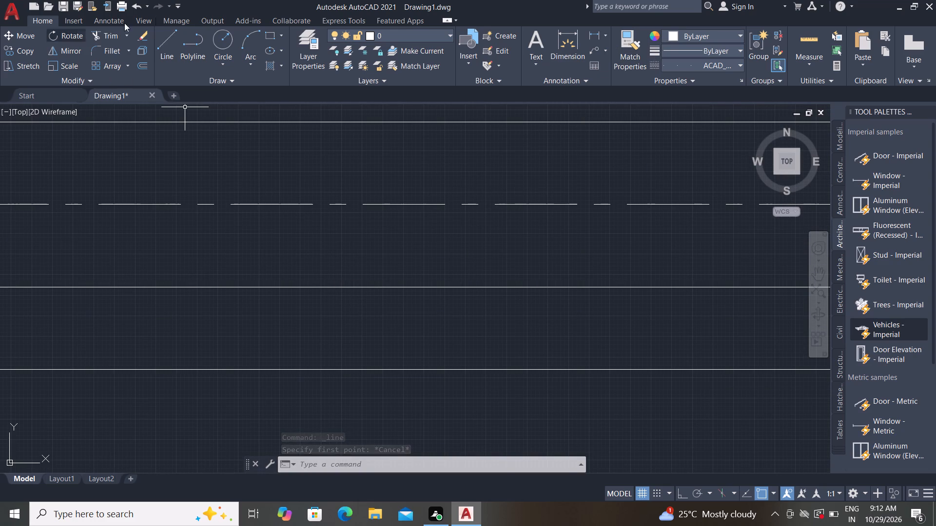
left_click(165, 38)
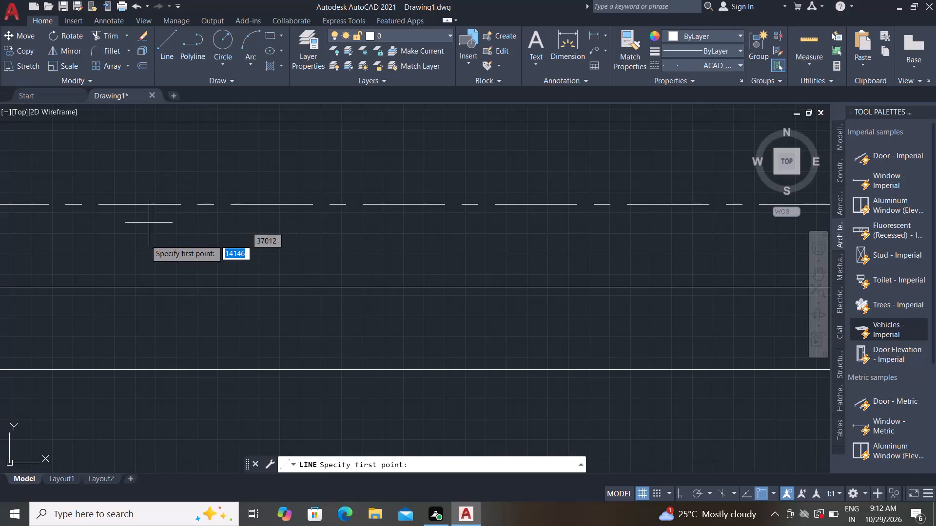
left_click(144, 242)
left_click(269, 244)
key("Escape")
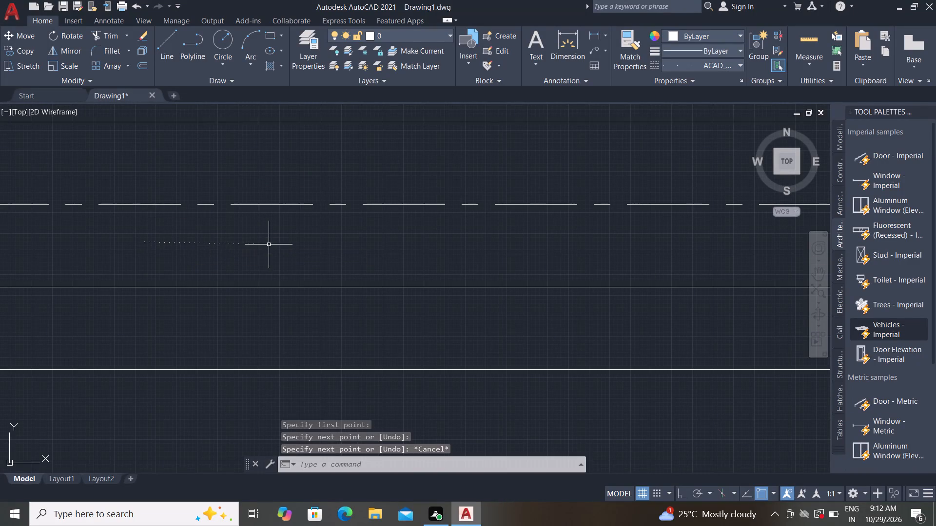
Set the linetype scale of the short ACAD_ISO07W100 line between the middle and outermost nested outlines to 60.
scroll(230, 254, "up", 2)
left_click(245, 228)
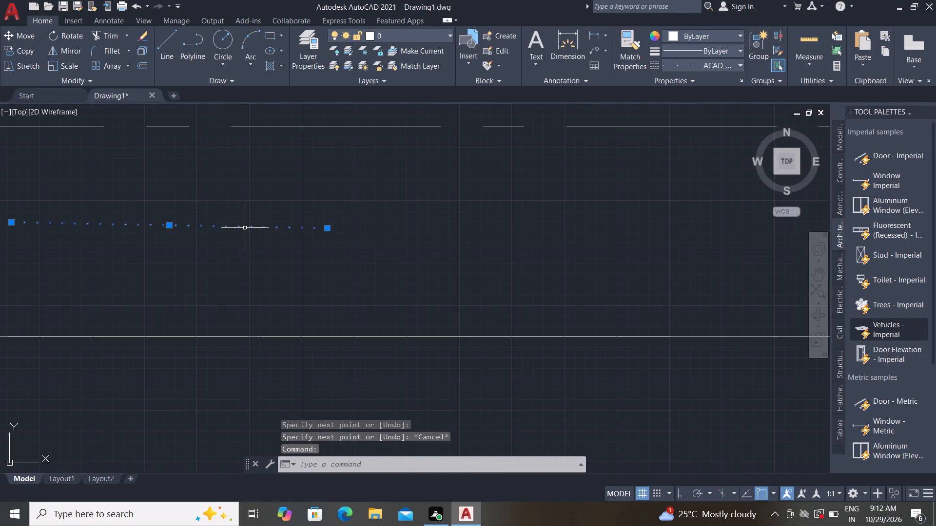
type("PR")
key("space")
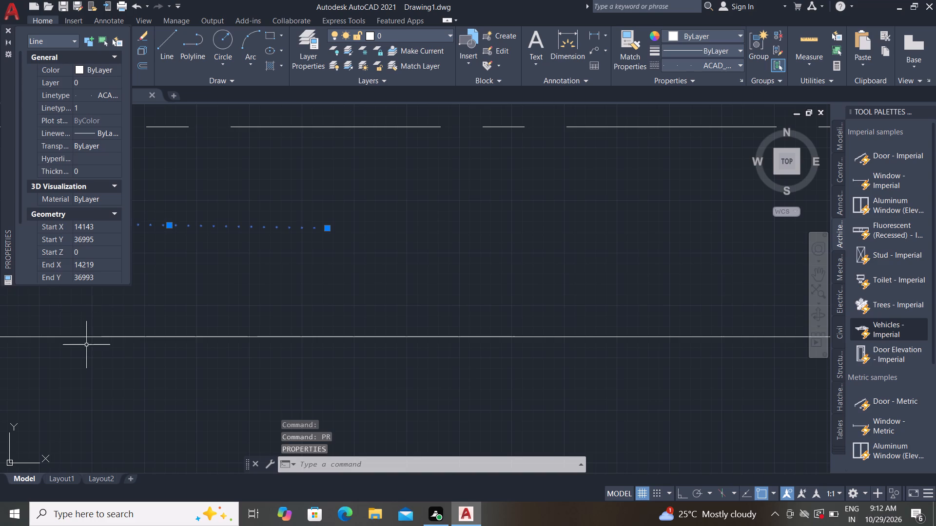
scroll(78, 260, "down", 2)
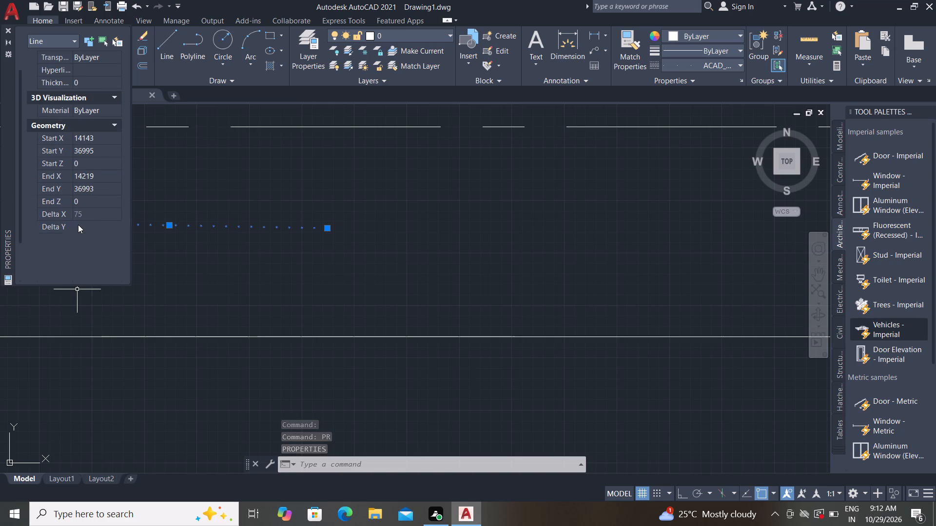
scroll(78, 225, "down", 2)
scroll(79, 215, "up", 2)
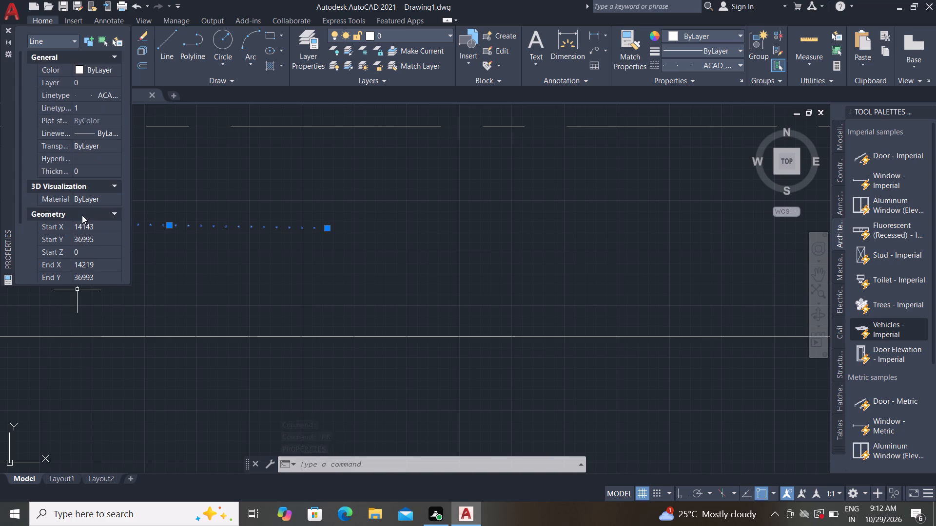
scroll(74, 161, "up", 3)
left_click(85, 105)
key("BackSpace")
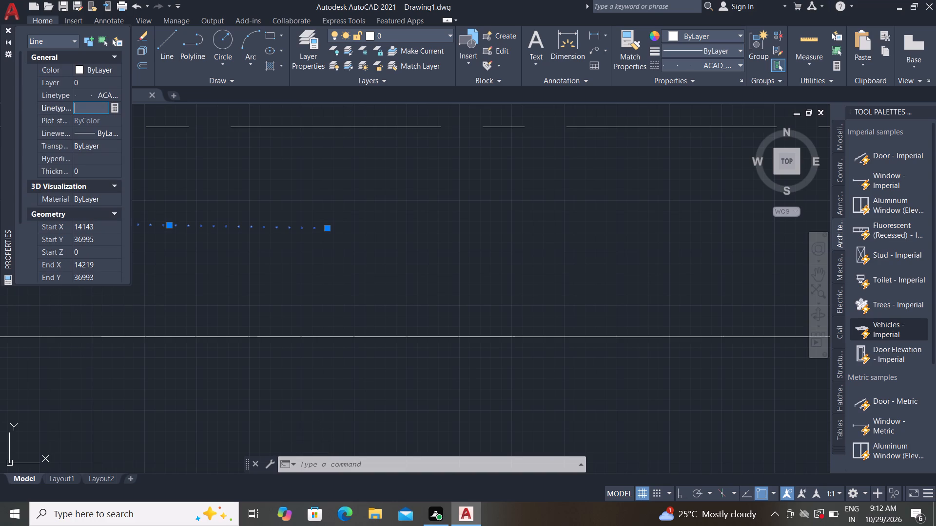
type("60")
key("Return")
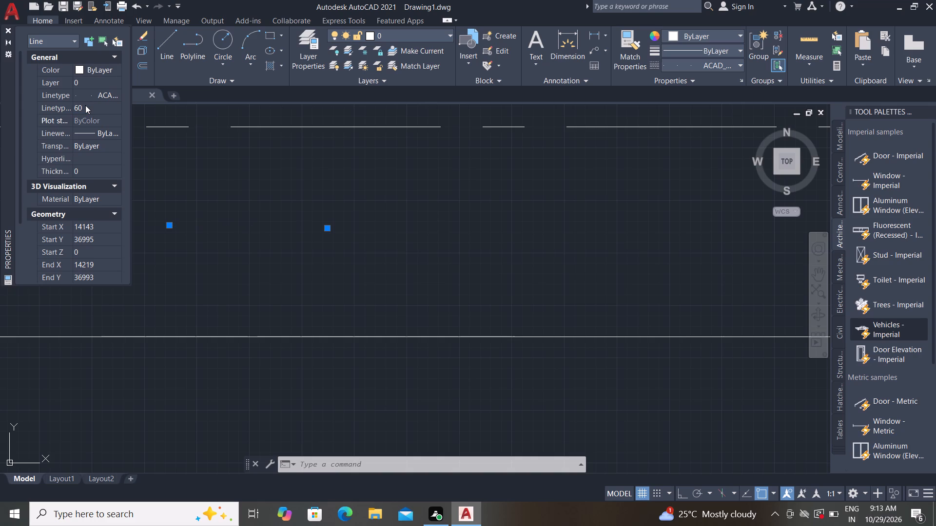
Set the short ACAD_ISO07W100 line's linetype scale to 20, close its properties and deselect it.
left_click(85, 105)
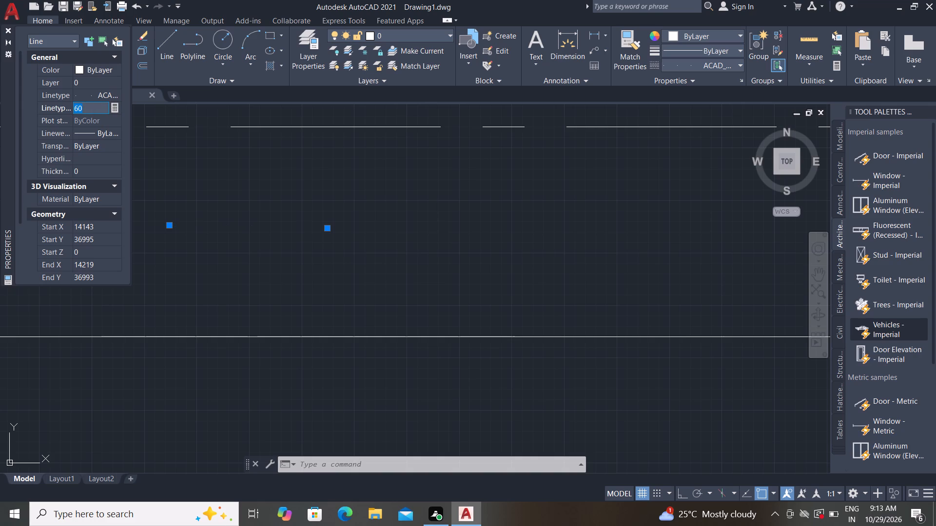
key("BackSpace")
key("2")
key("0")
key("Return")
key("Return")
key("Return")
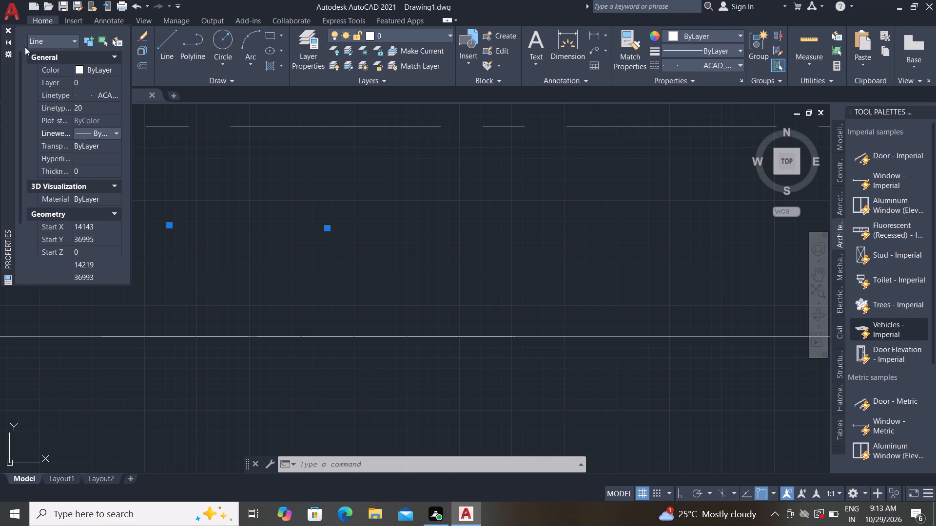
key("Return")
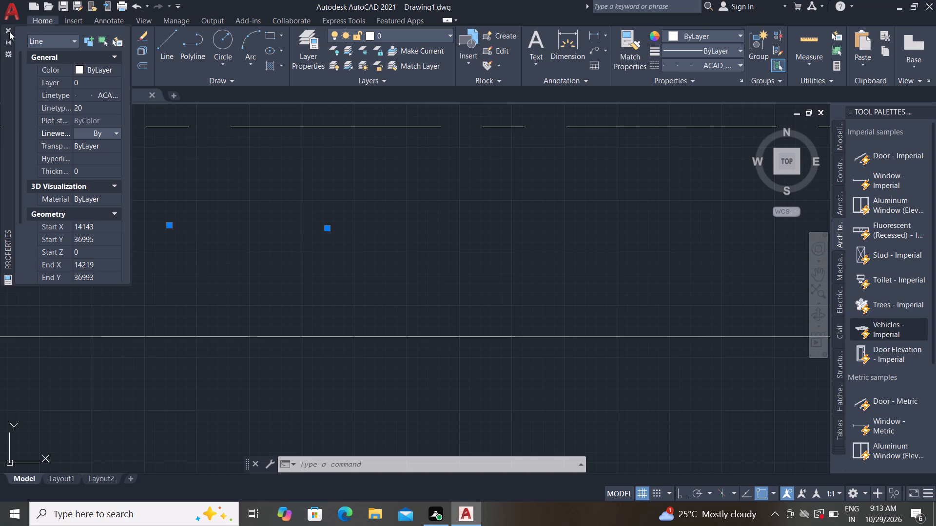
left_click(7, 32)
key("grave")
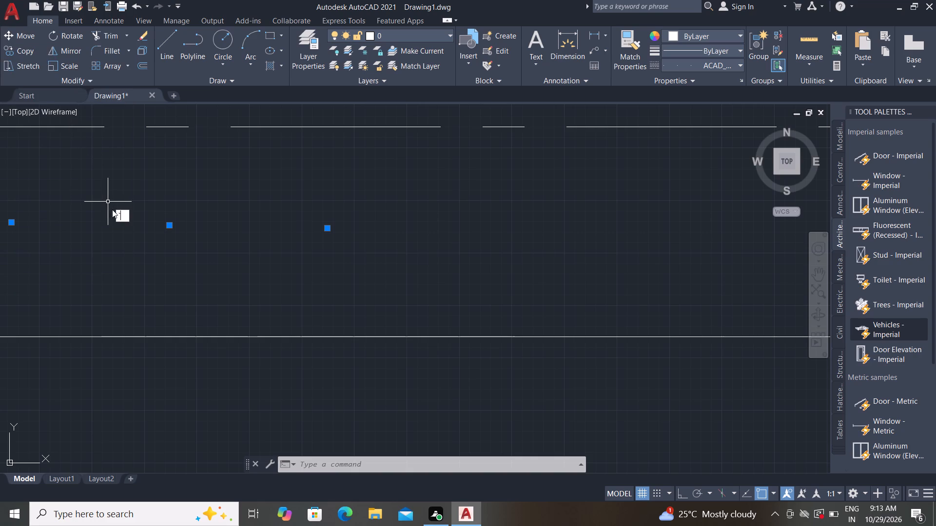
key("Escape")
key("Escape")
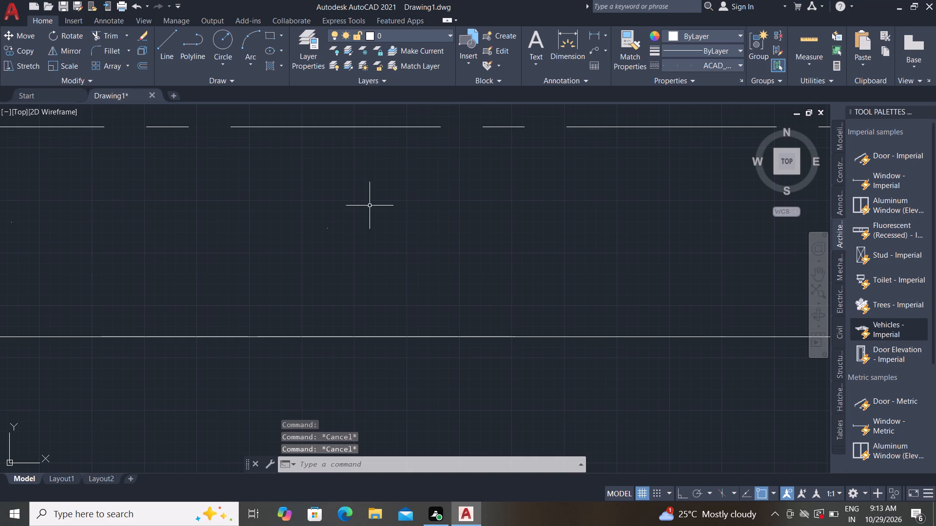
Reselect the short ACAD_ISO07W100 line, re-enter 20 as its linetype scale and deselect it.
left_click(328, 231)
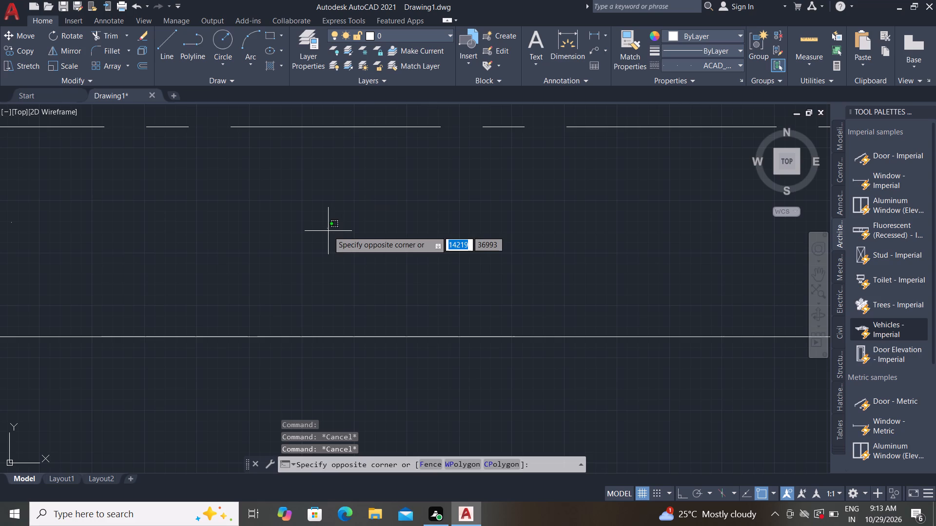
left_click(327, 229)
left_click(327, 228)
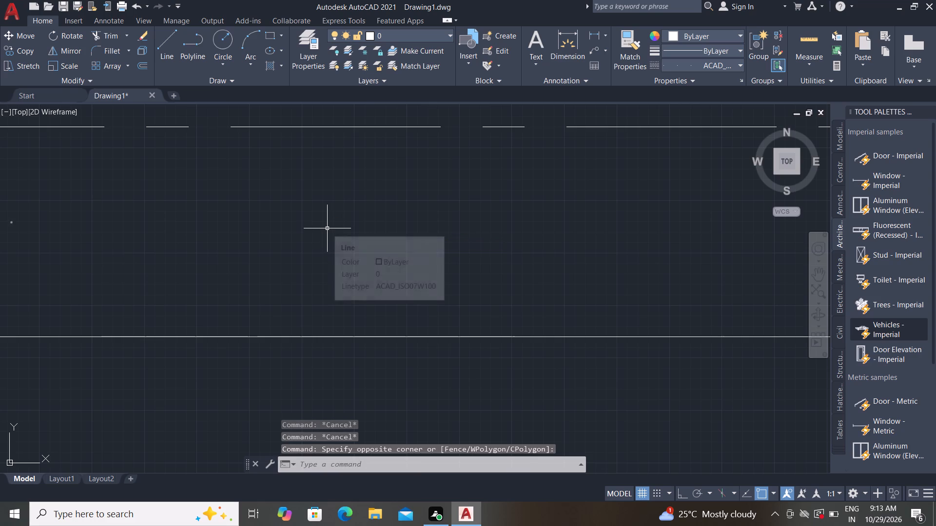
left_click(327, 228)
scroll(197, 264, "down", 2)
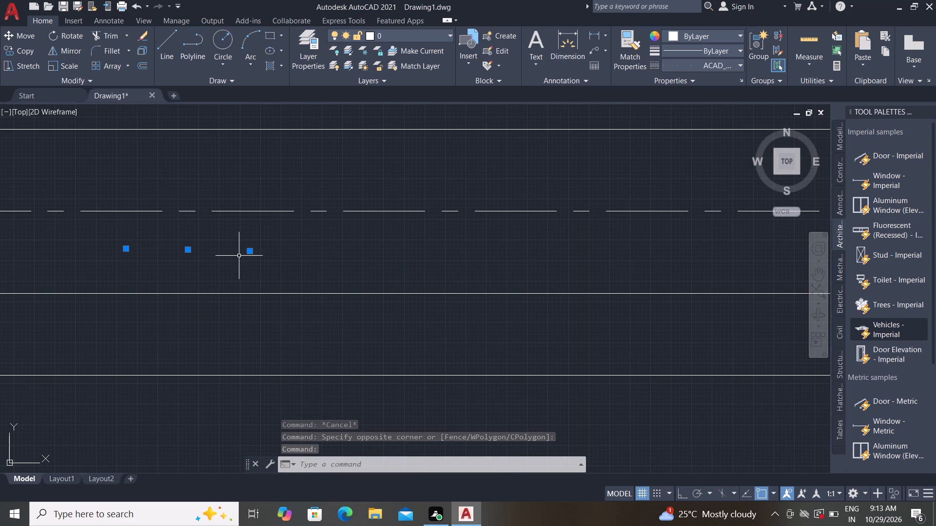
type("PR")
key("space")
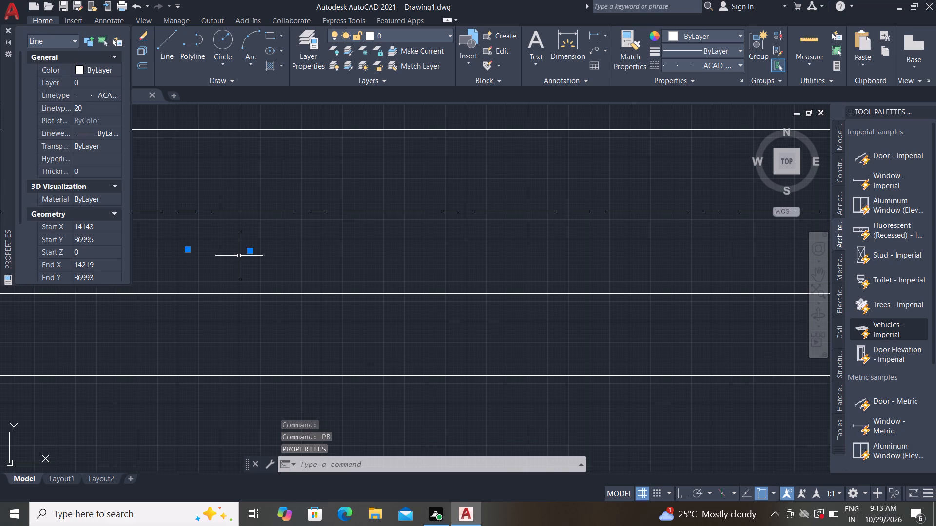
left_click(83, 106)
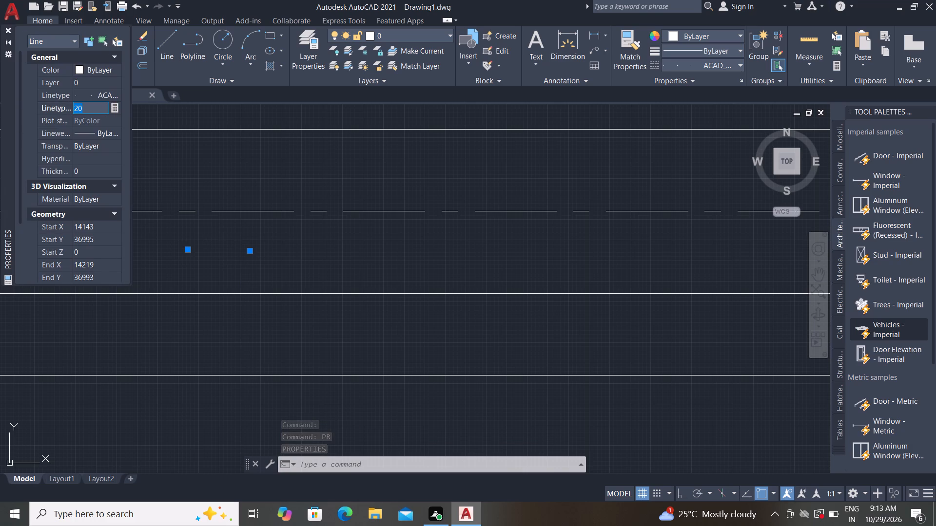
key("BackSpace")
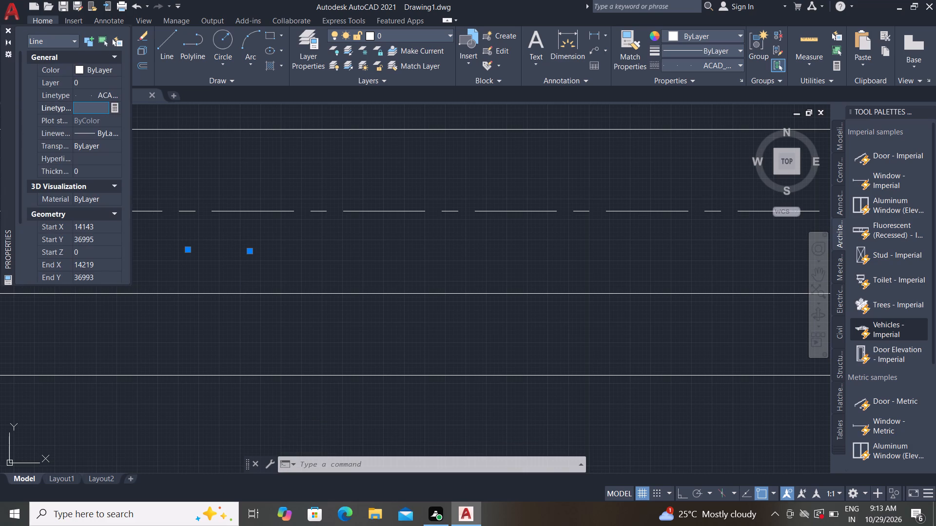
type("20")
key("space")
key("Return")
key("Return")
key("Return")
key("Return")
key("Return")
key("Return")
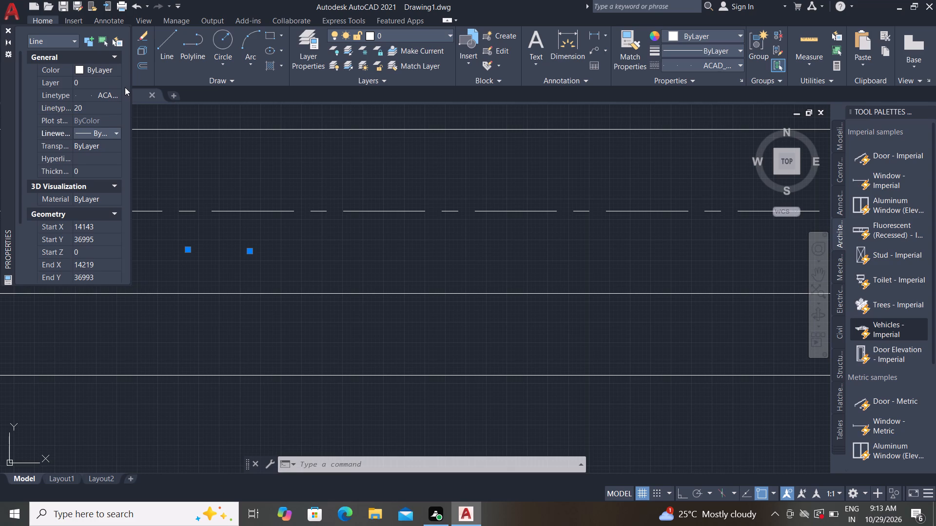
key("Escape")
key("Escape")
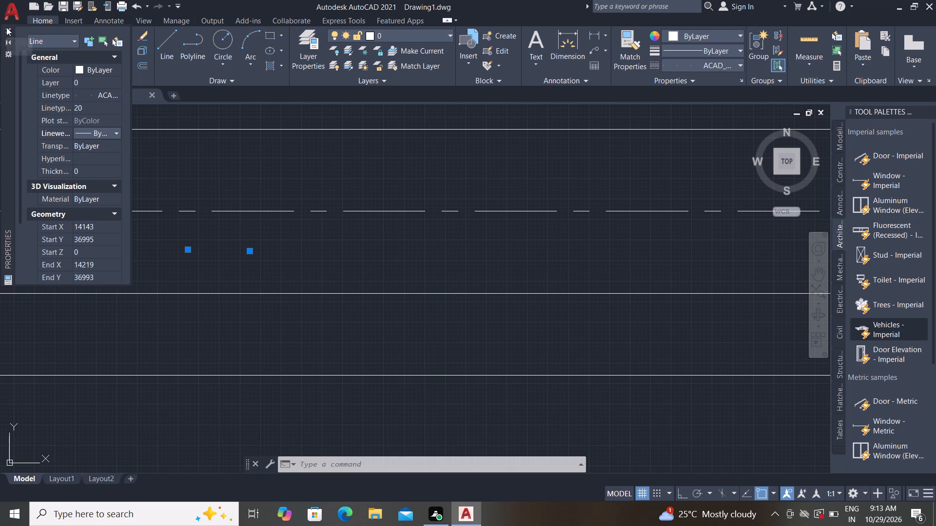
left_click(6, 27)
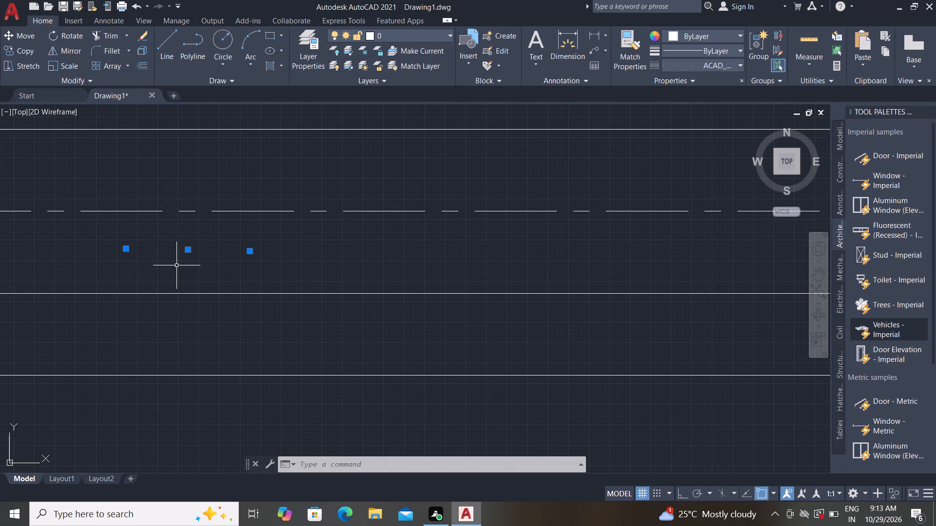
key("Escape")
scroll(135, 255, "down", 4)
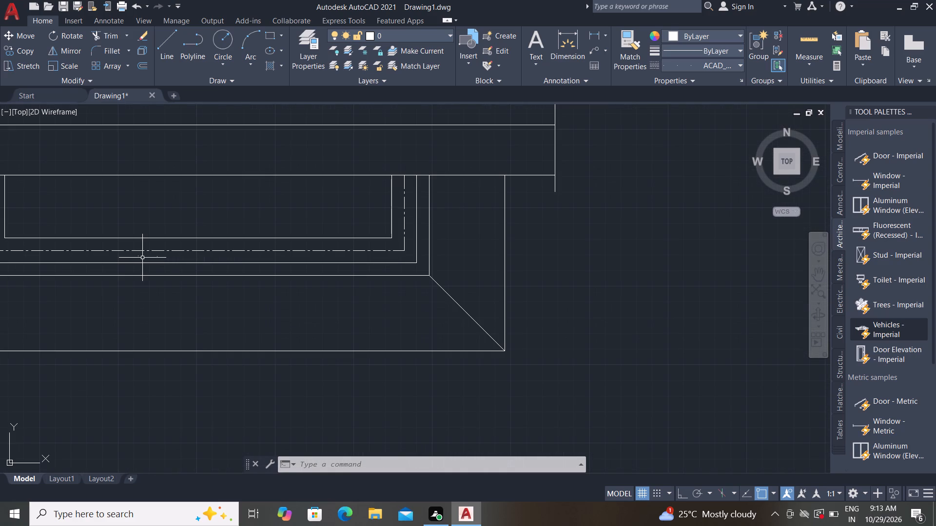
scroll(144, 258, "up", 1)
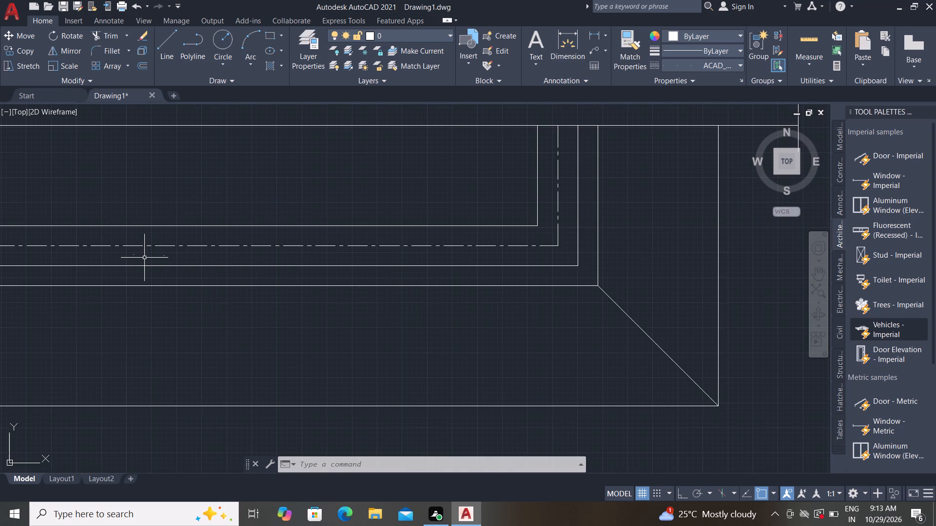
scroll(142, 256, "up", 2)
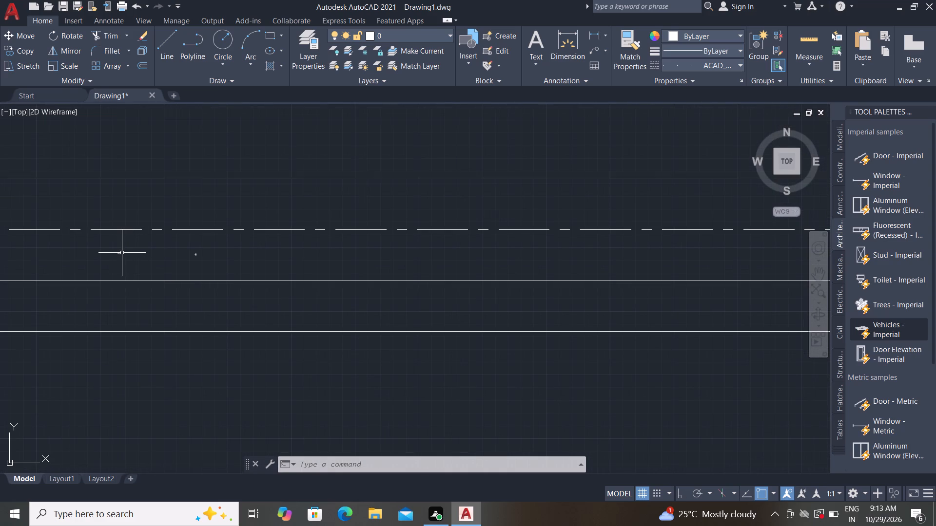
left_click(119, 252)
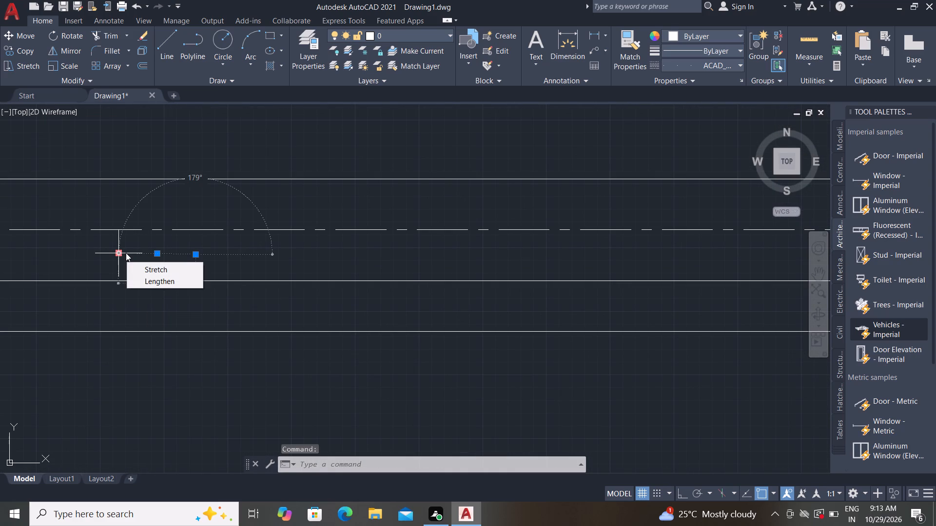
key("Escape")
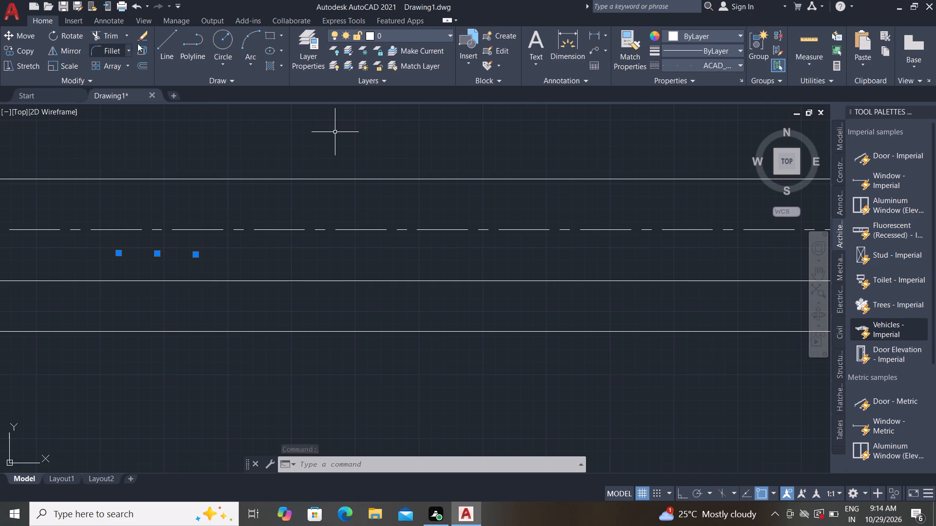
Draw a longer, nearly horizontal ACAD_ISO07W100 line between the bottom lines of the innermost and middle nested outlines.
left_click(162, 42)
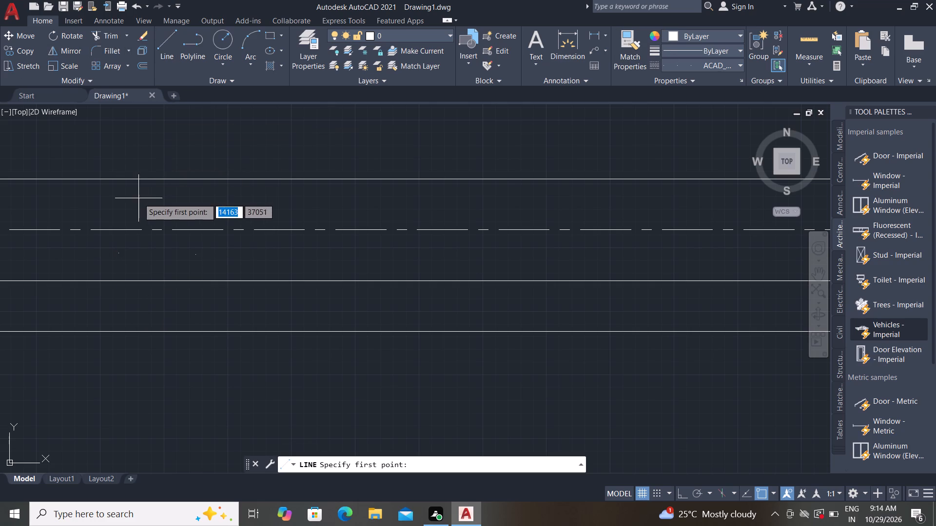
left_click(138, 198)
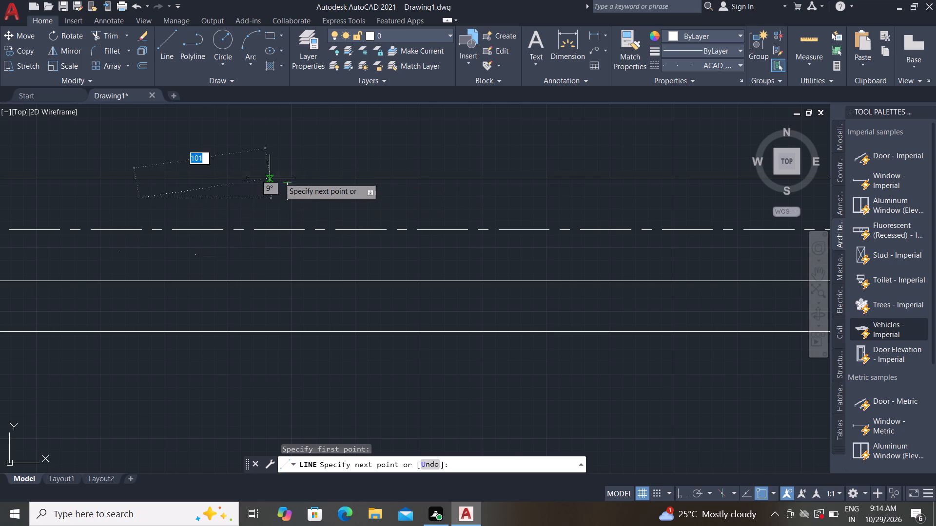
left_click(465, 197)
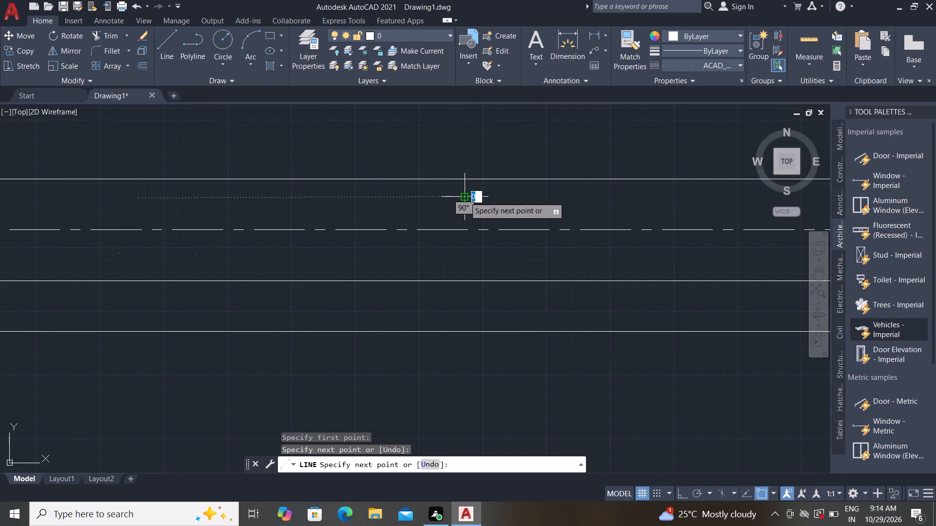
key("Escape")
scroll(444, 199, "up", 2)
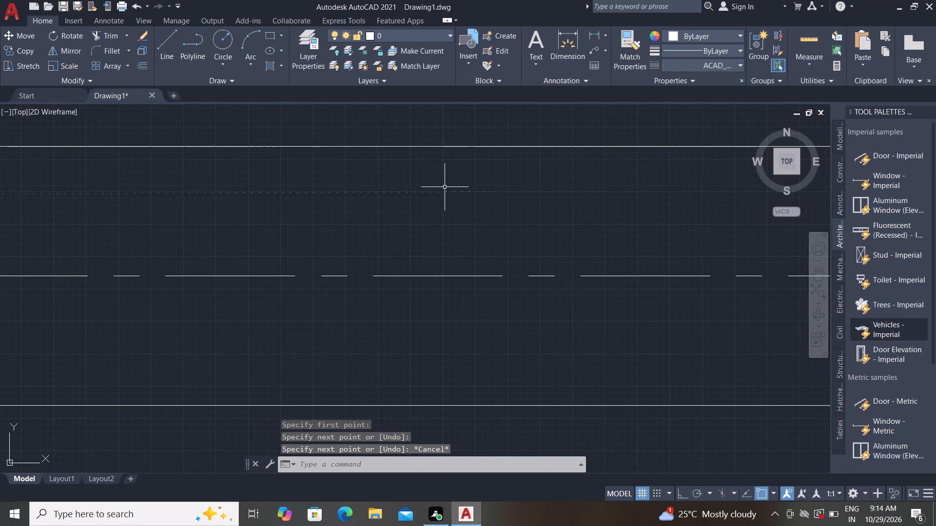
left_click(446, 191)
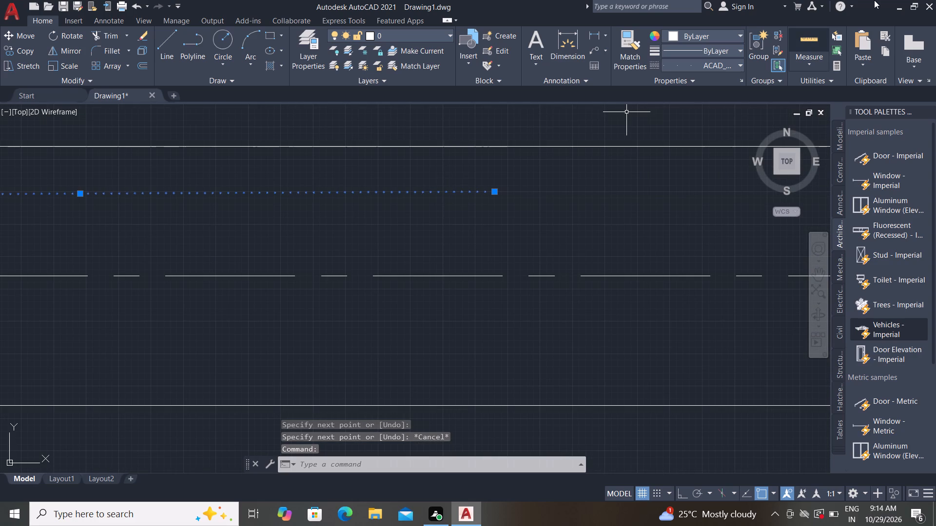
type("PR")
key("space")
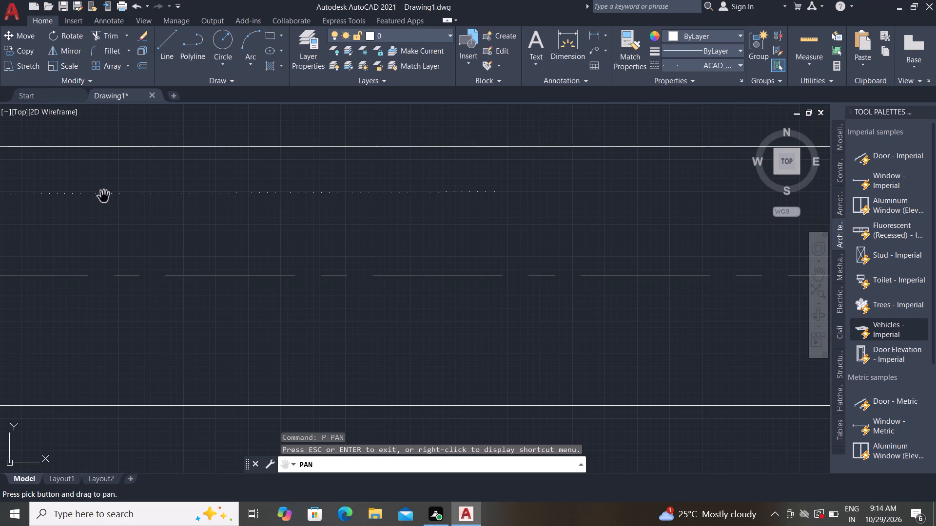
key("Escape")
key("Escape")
Set the linetype scale of the longer dotted line between the innermost and middle nested outlines to 5, then close its properties and deselect it.
left_click(122, 193)
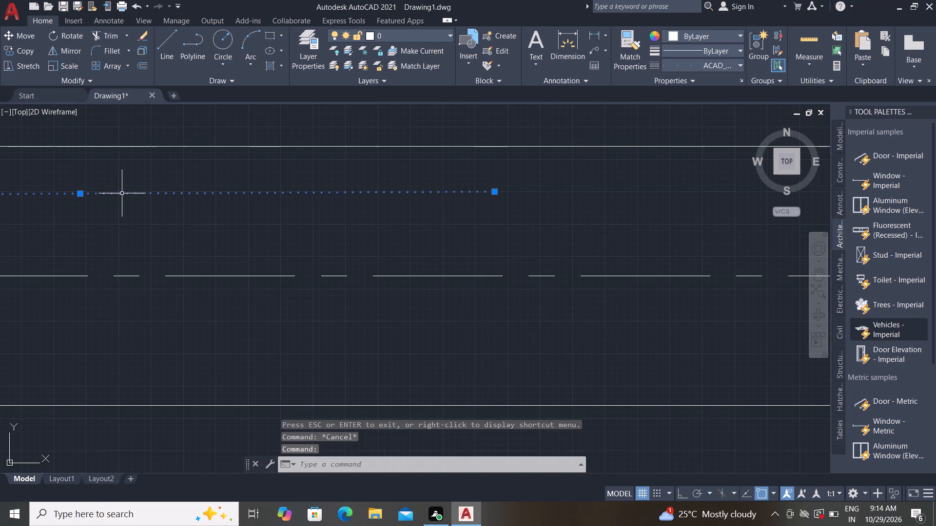
type("PR")
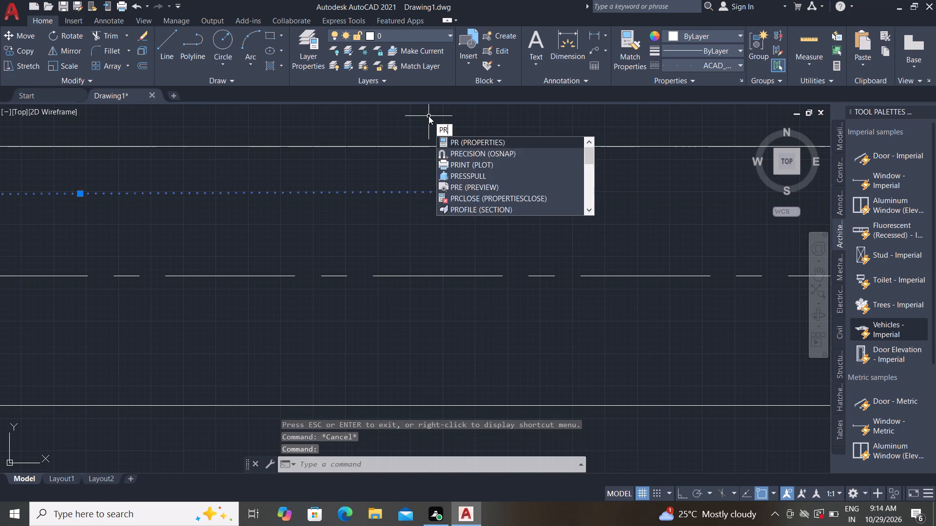
key("space")
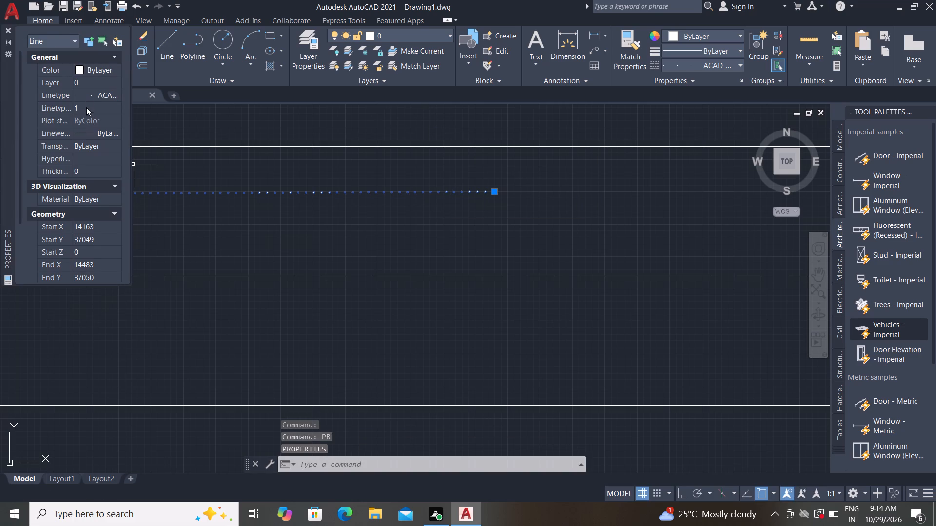
left_click(86, 109)
key("BackSpace")
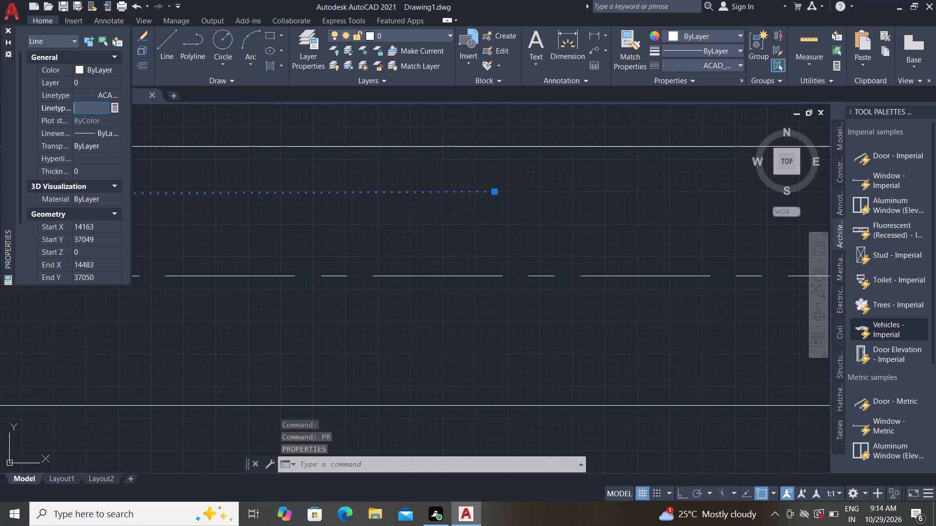
key("5")
key("Return")
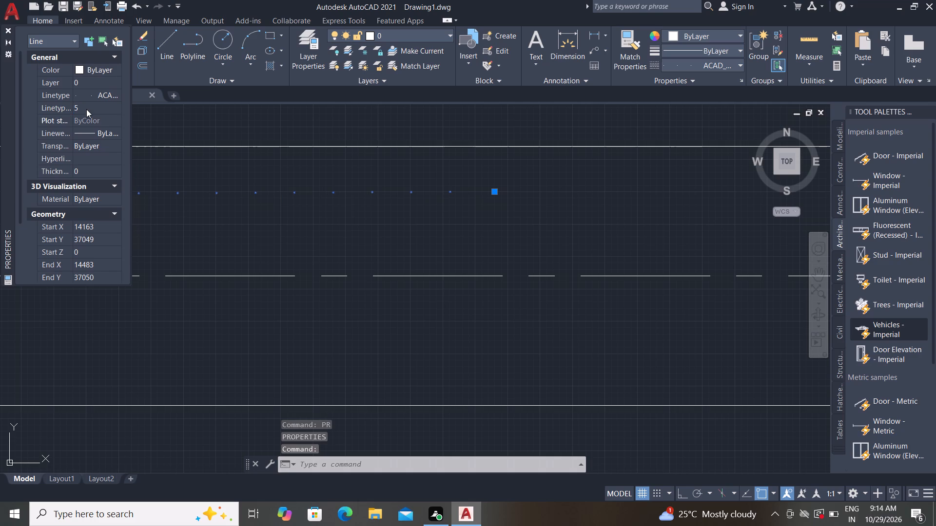
left_click(8, 28)
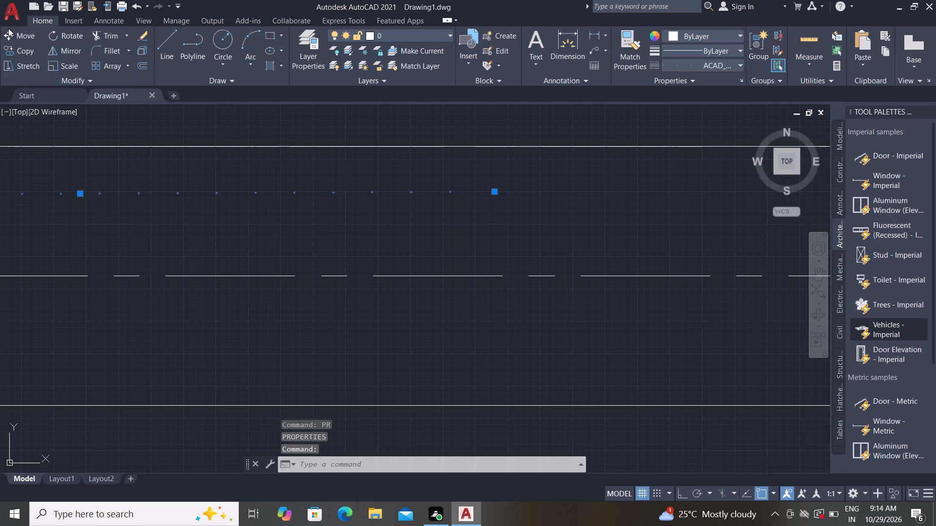
key("Escape")
key("Escape")
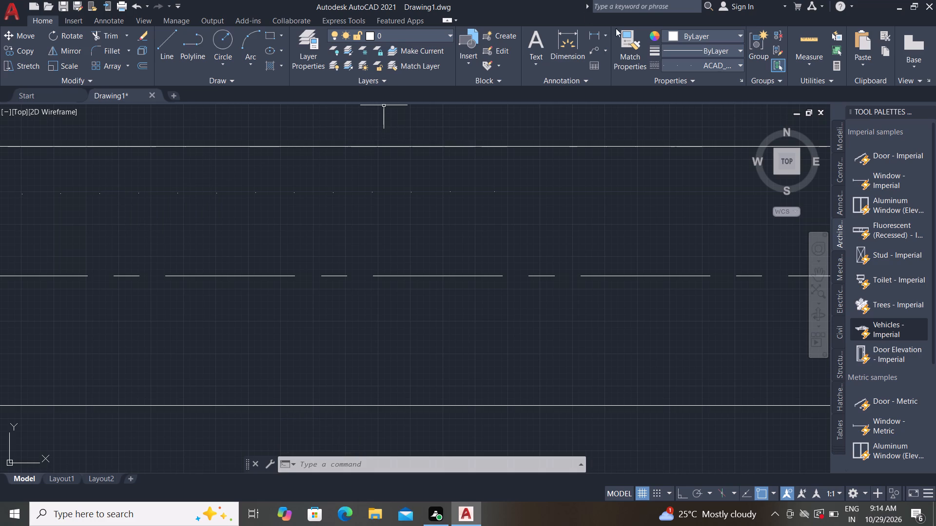
Match the properties of the longer dotted sample line onto the bottom, right and left lines of the innermost and outermost nested outlines.
left_click(628, 46)
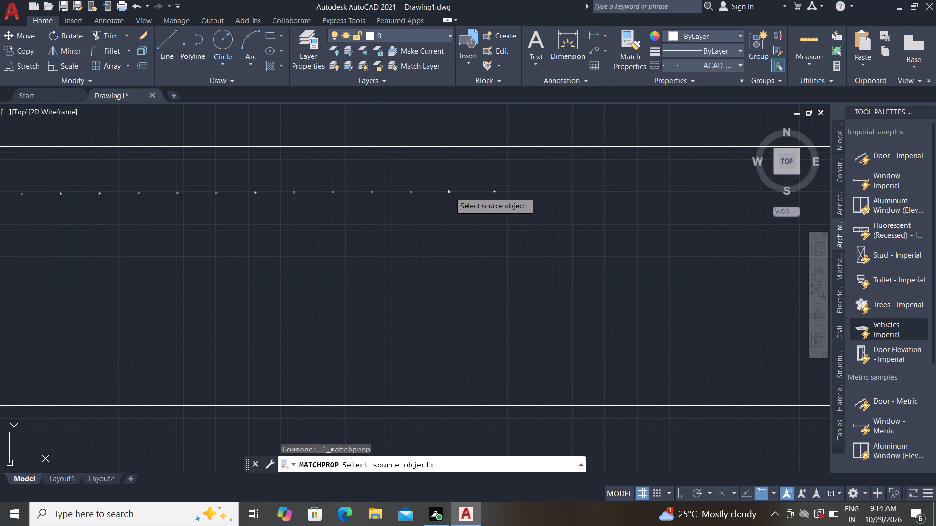
left_click(449, 192)
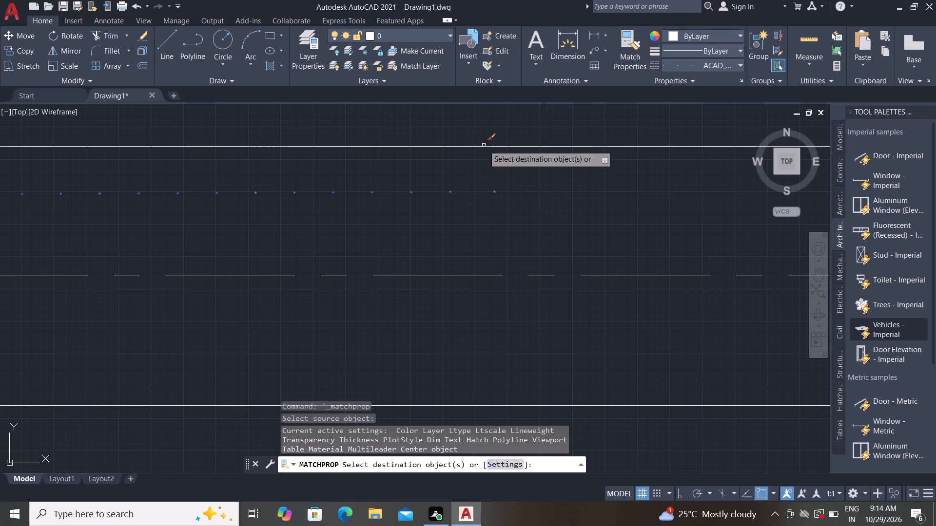
left_click(483, 146)
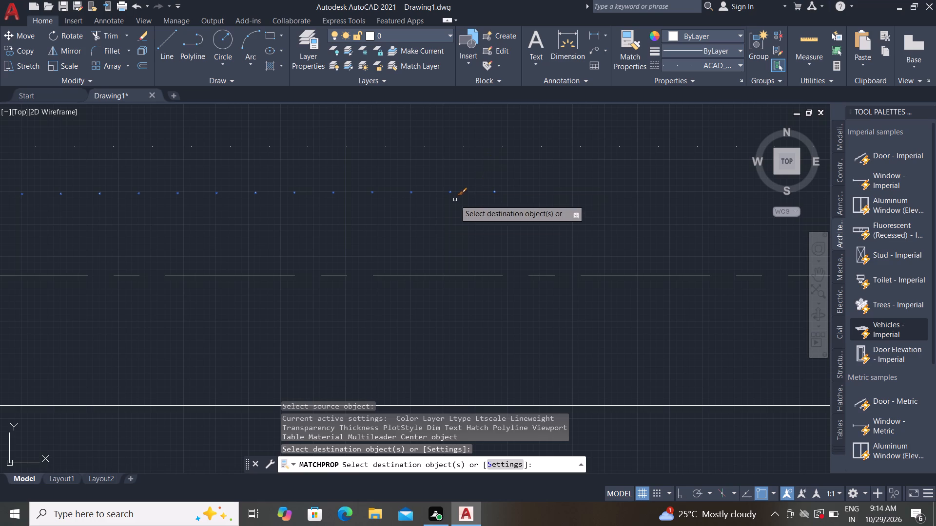
scroll(421, 219, "down", 3)
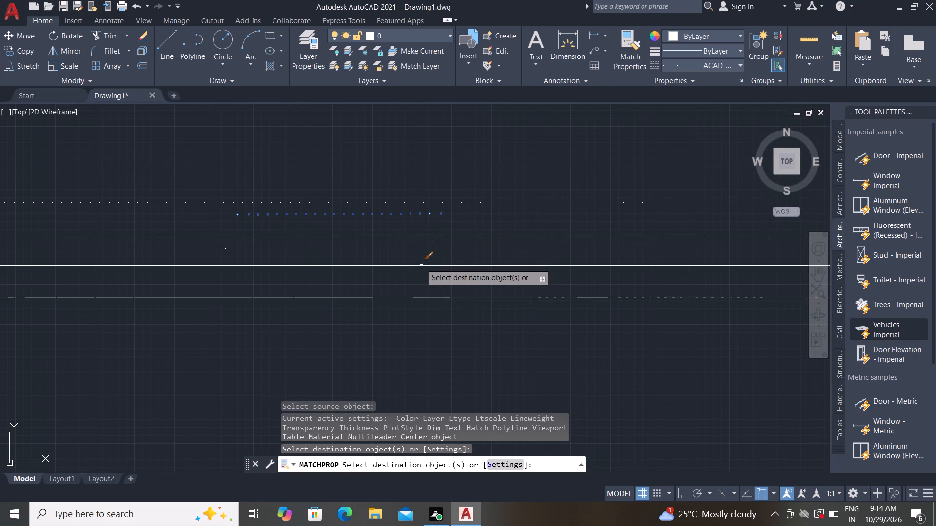
left_click(421, 267)
scroll(338, 246, "down", 2)
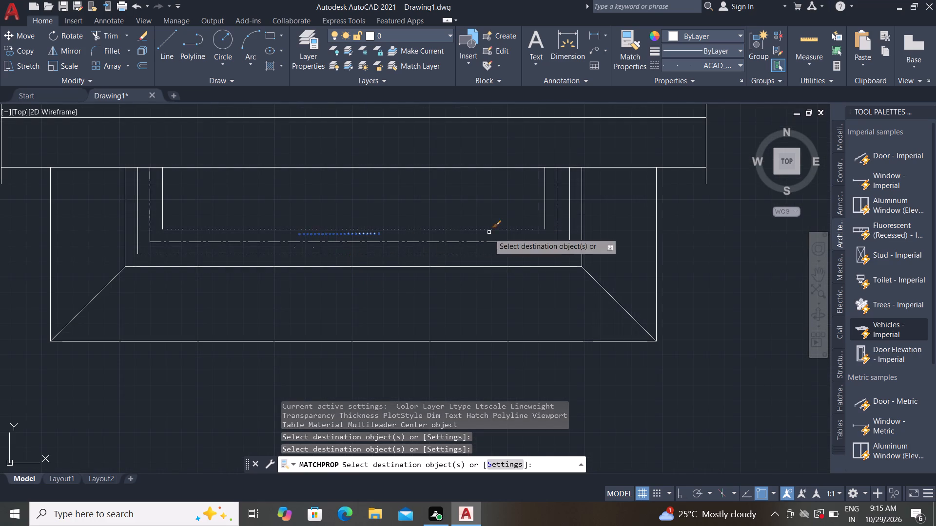
left_click(546, 199)
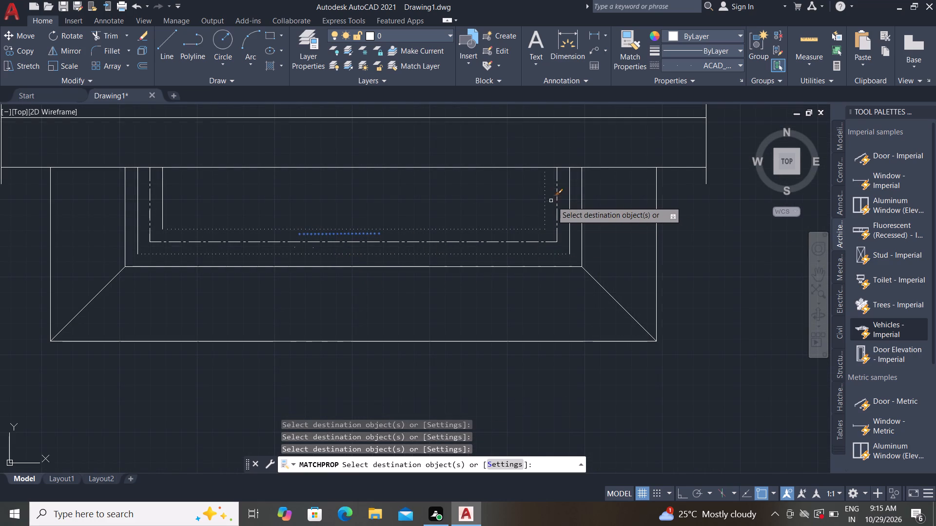
left_click(568, 209)
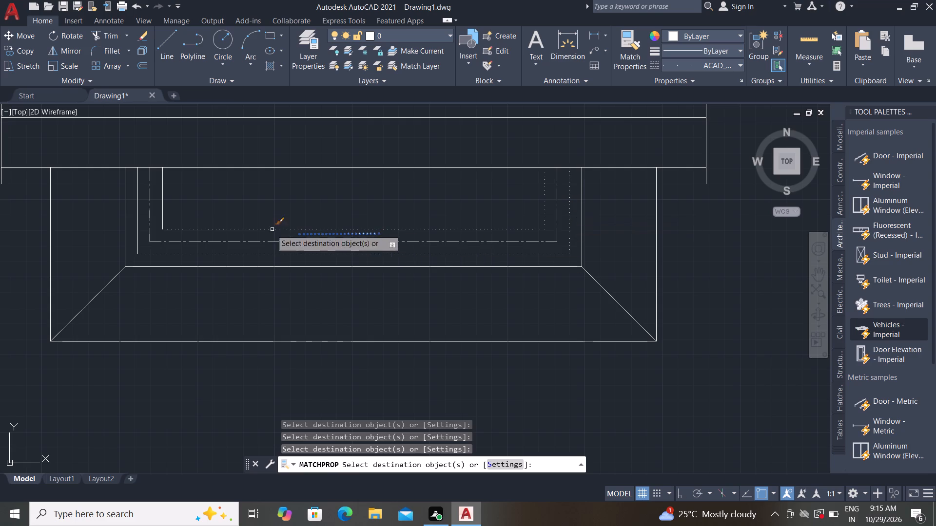
left_click(161, 213)
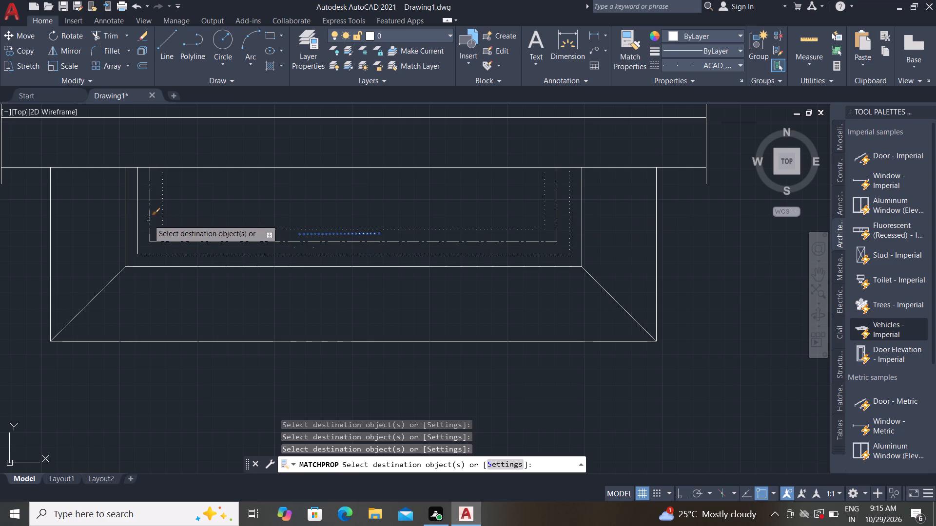
left_click(136, 219)
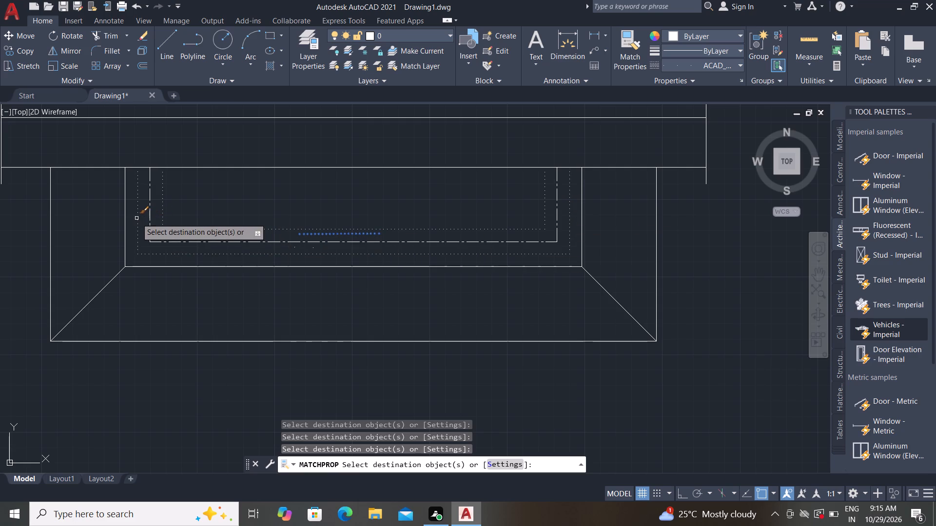
key("Escape")
Delete the short and the longer dotted sample lines lying between the nested outlines' bottom lines.
scroll(280, 249, "up", 1)
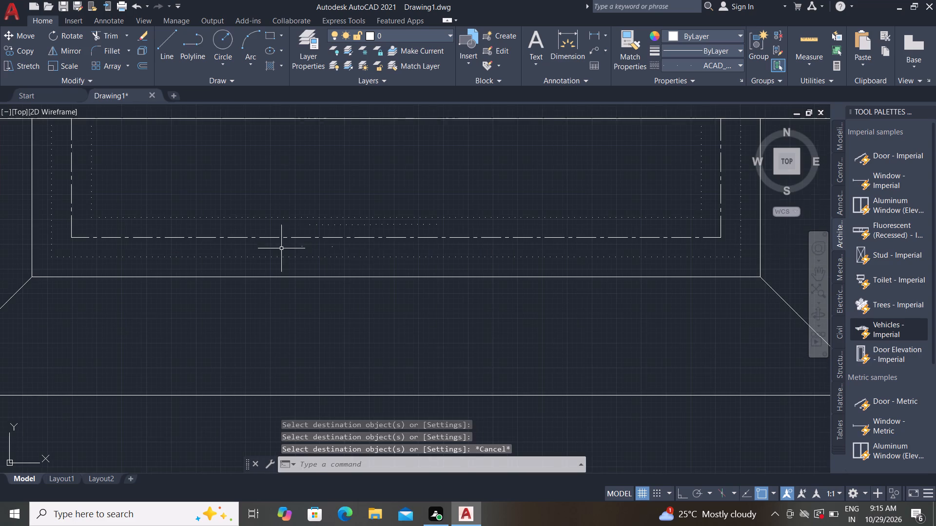
left_click(332, 247)
key("Delete")
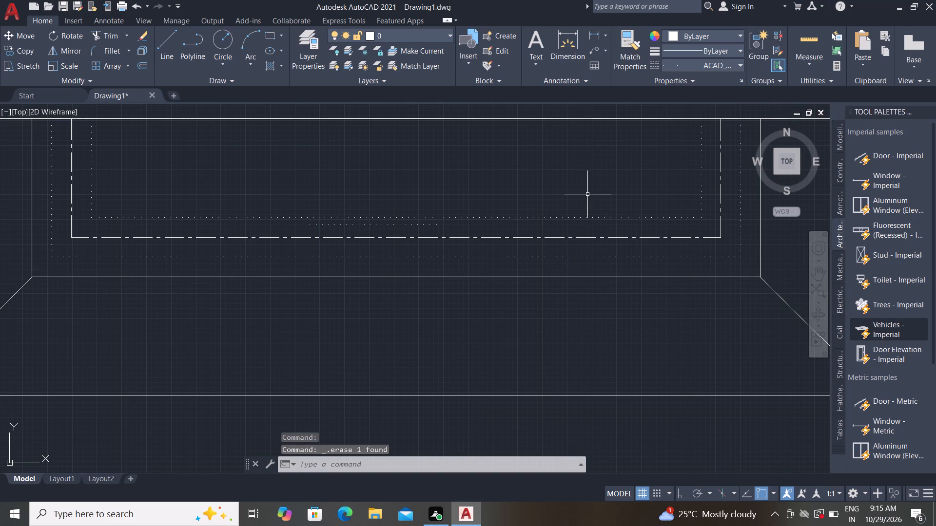
left_click(400, 225)
key("Delete")
Extend both vertical sides of the mitred inner outline and of the innermost dotted outline up to the band's top line.
scroll(331, 310, "down", 1)
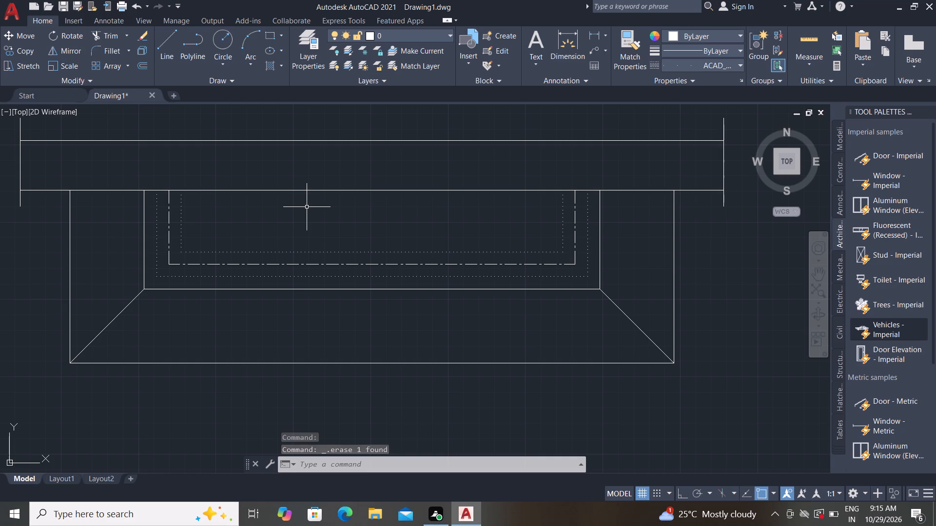
middle_click_drag(307, 207, 301, 210)
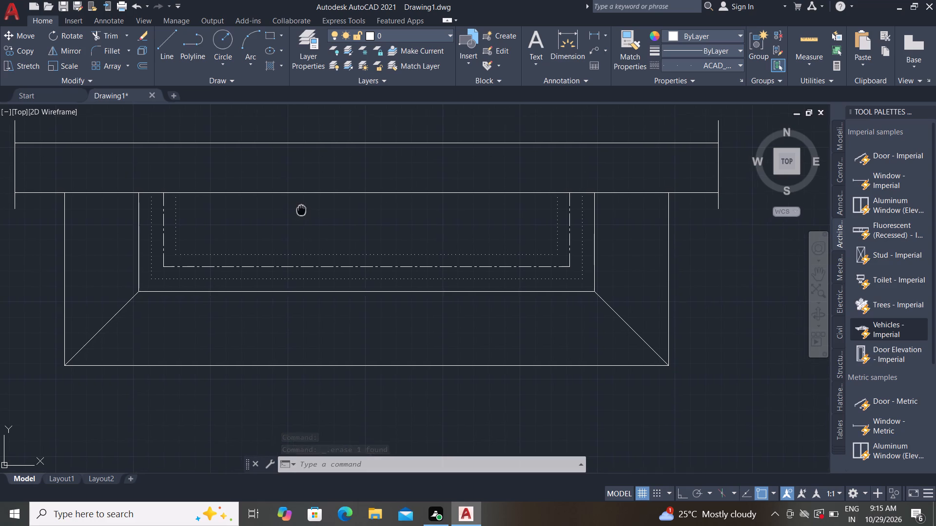
middle_click_drag(301, 210, 263, 287)
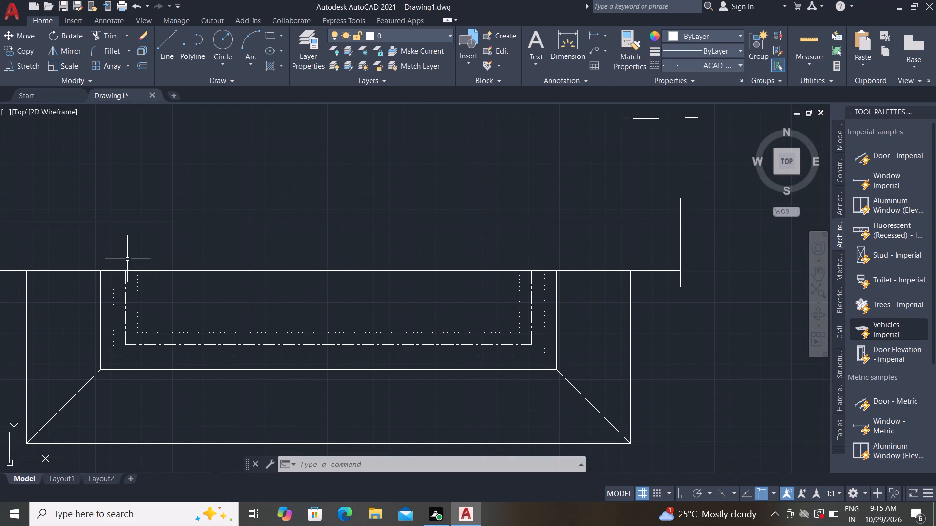
key("e")
type("X")
key("space")
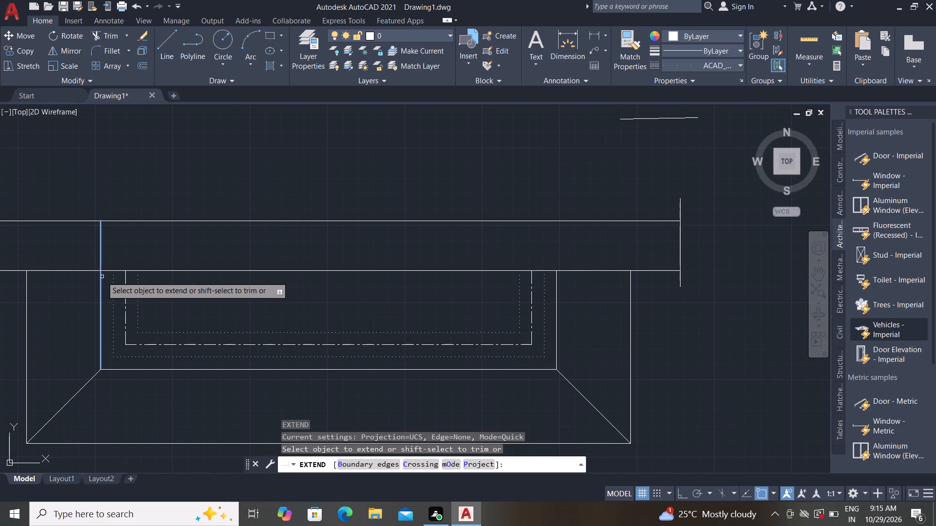
left_click(100, 276)
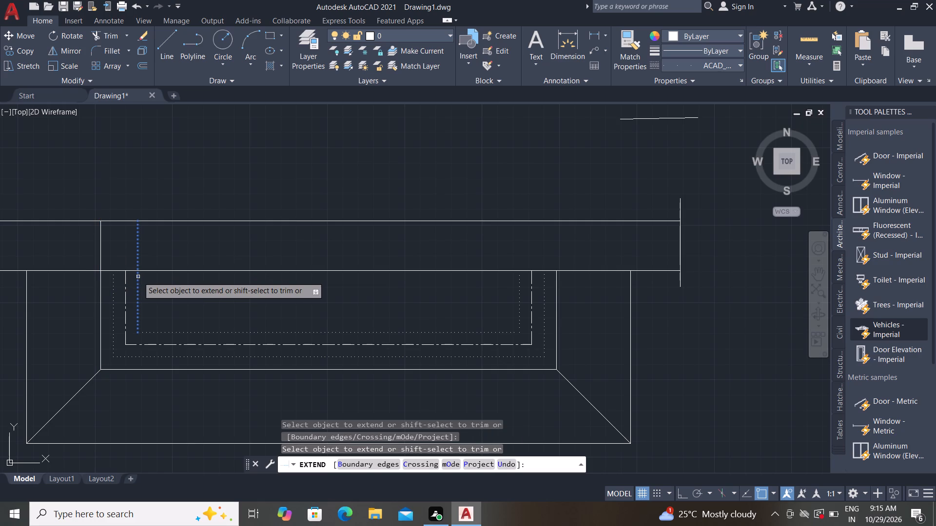
left_click(138, 277)
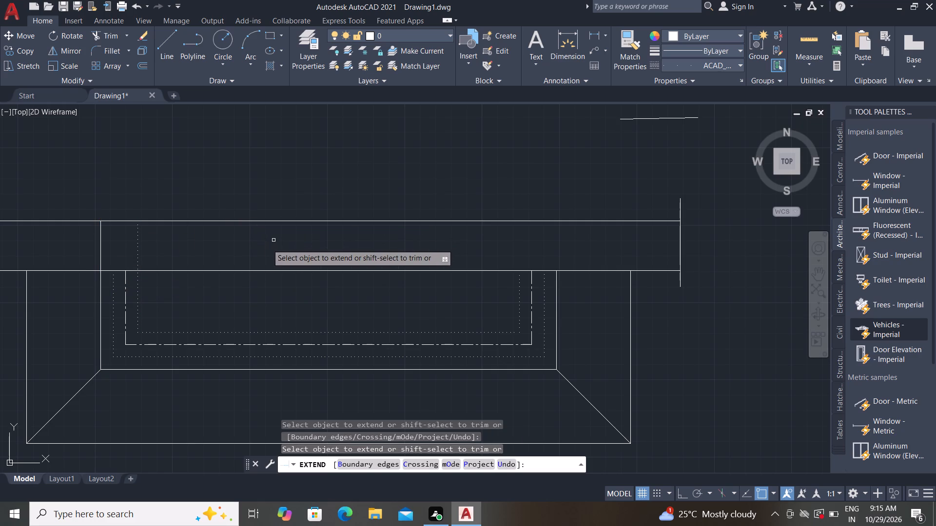
middle_click_drag(253, 249, 238, 248)
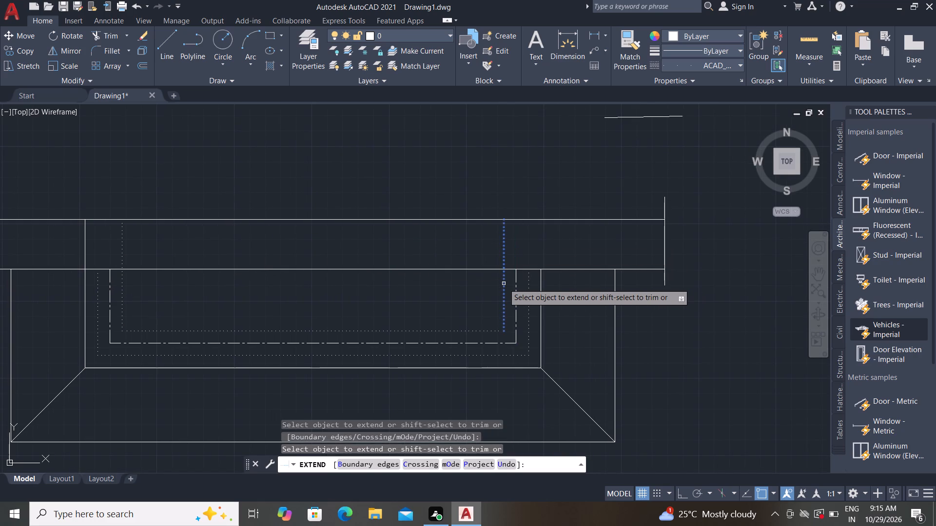
left_click(504, 283)
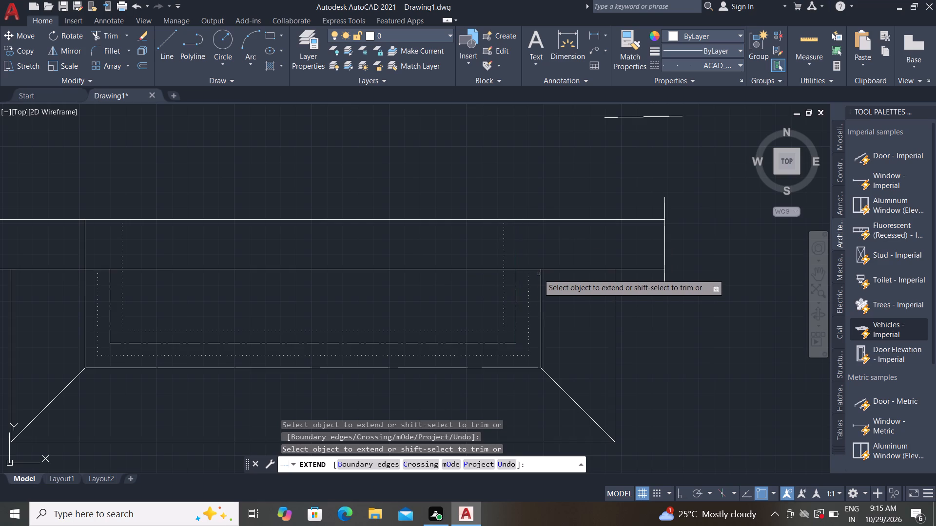
left_click(542, 272)
key("Escape")
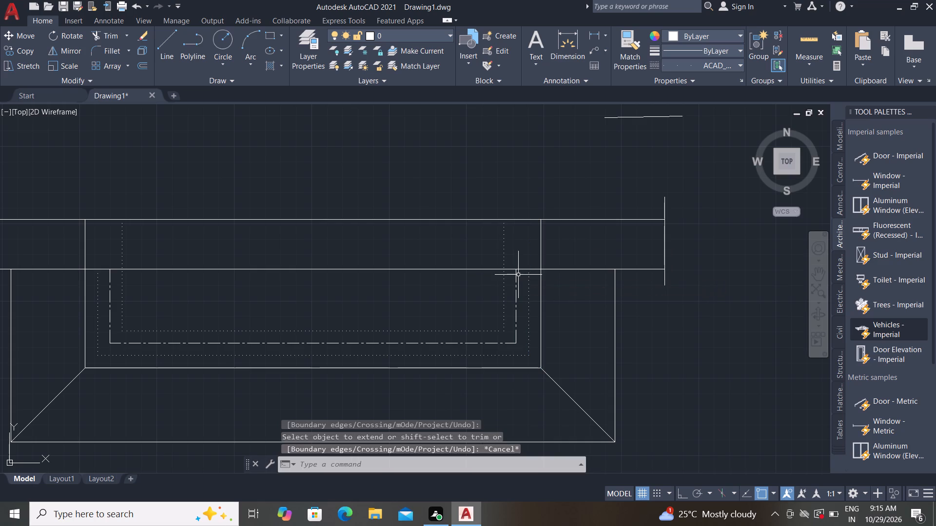
Trim both innermost dotted verticals where they cross the overhanging band, back to the band's lower line.
type("TR")
key("space")
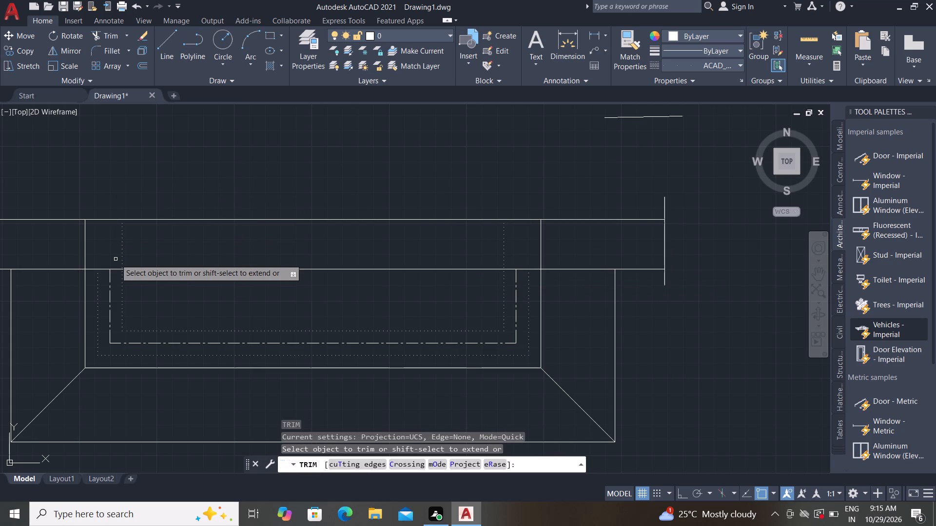
left_click(116, 248)
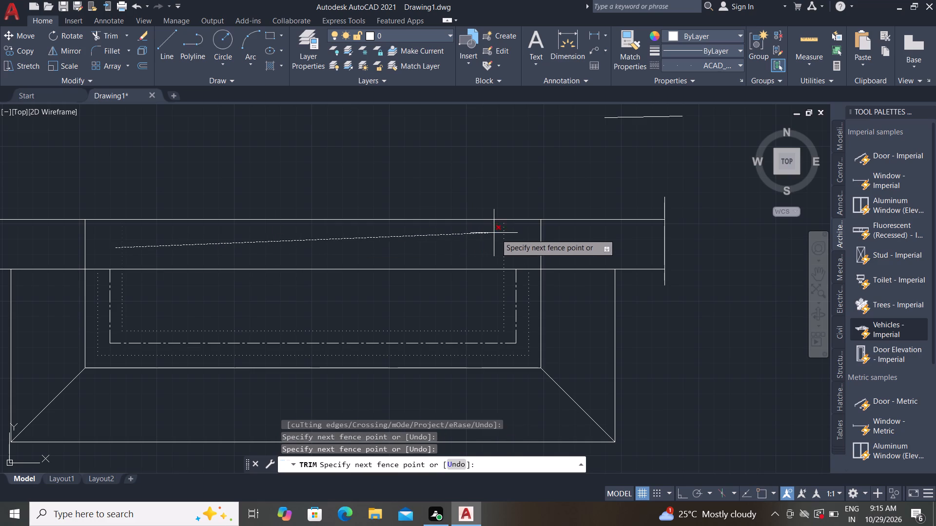
left_click(510, 238)
key("Escape")
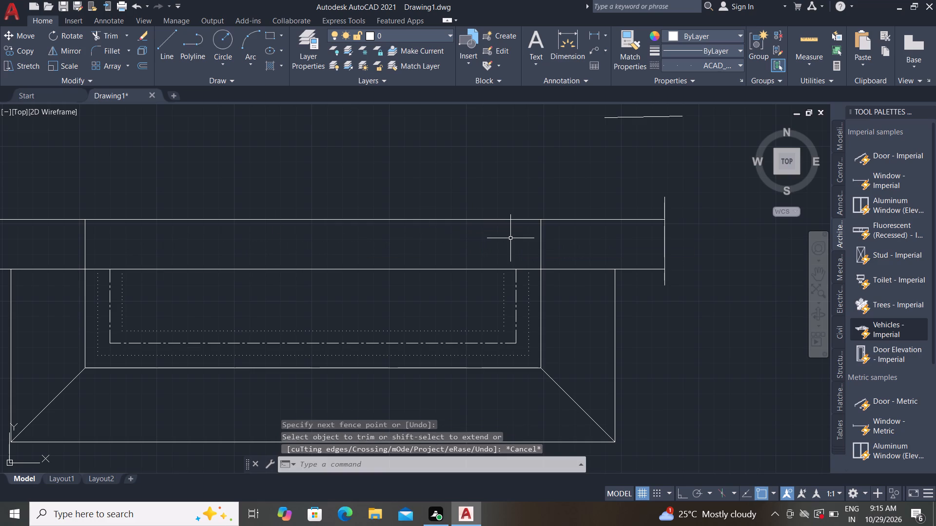
Draw two 200 mm vertical lines across the band, from the innermost dotted outline's upper ends to the band's top line.
type("L")
key("space")
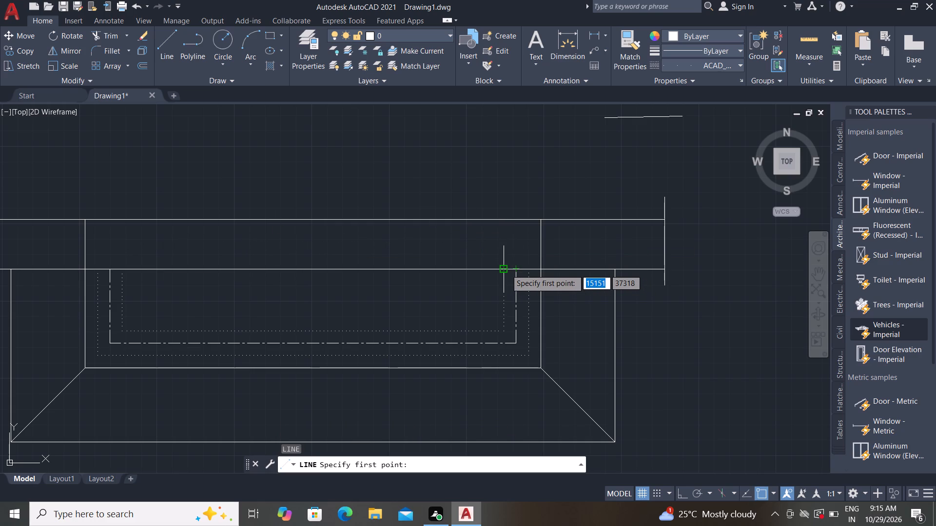
left_click(506, 269)
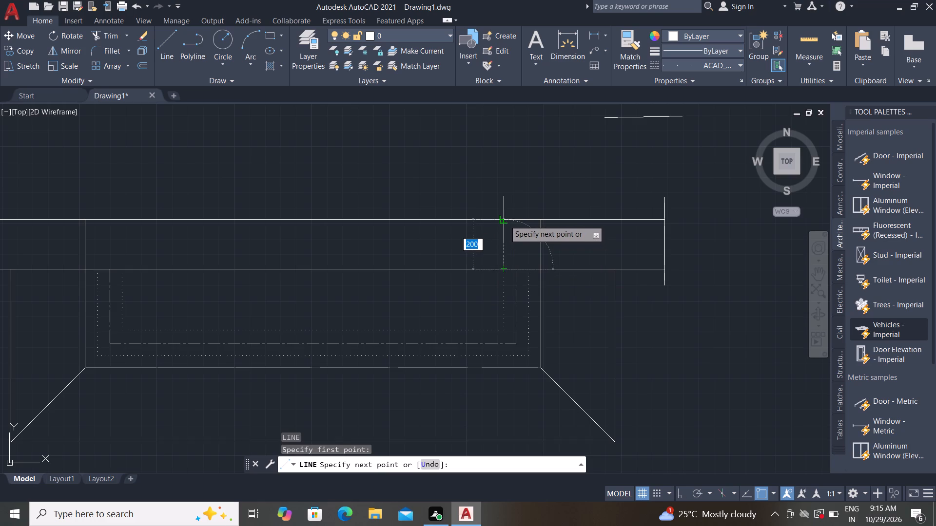
left_click(505, 220)
key("Escape")
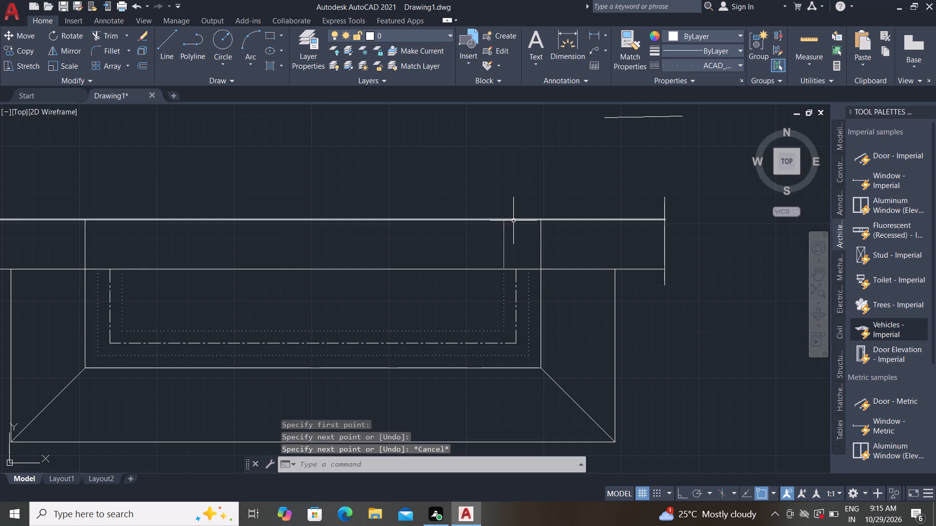
type("L")
key("space")
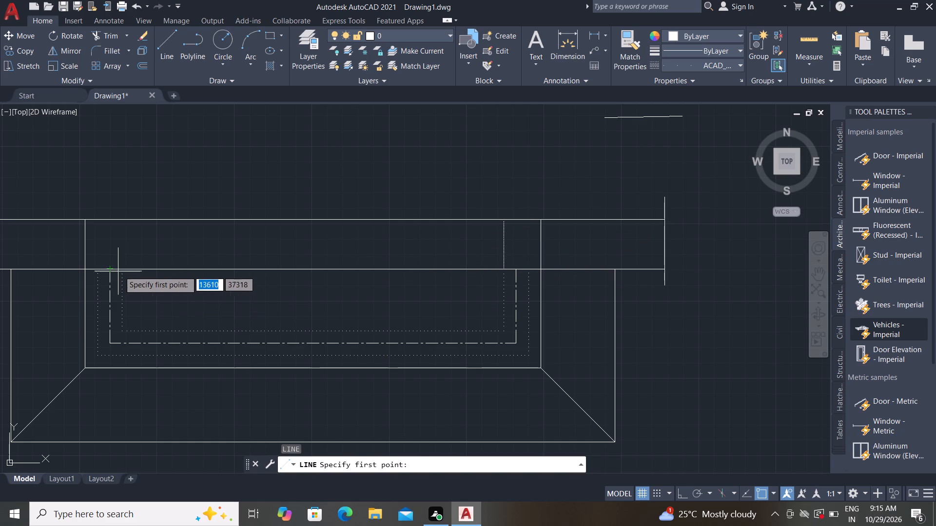
left_click(124, 268)
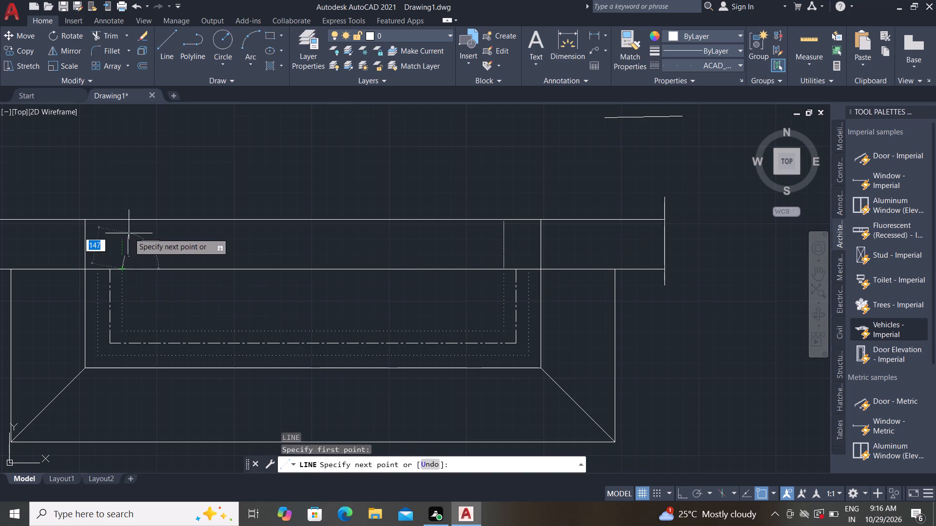
left_click(124, 220)
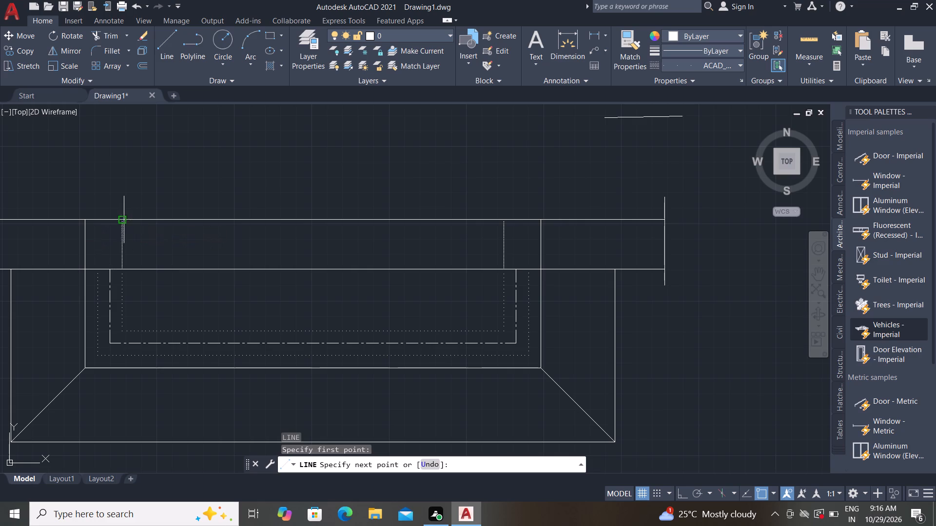
key("Escape")
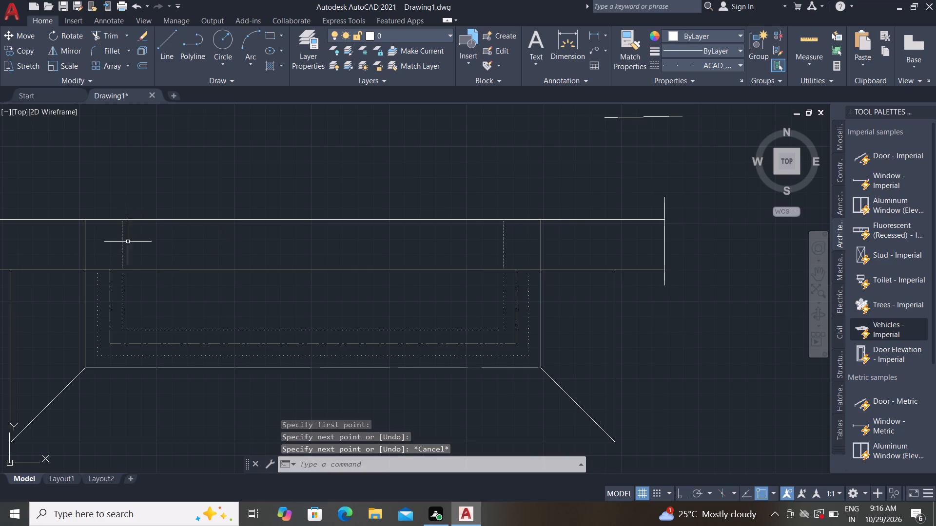
Draw a 1540 mm horizontal line joining the midpoints of the two new verticals inside the band.
type("L")
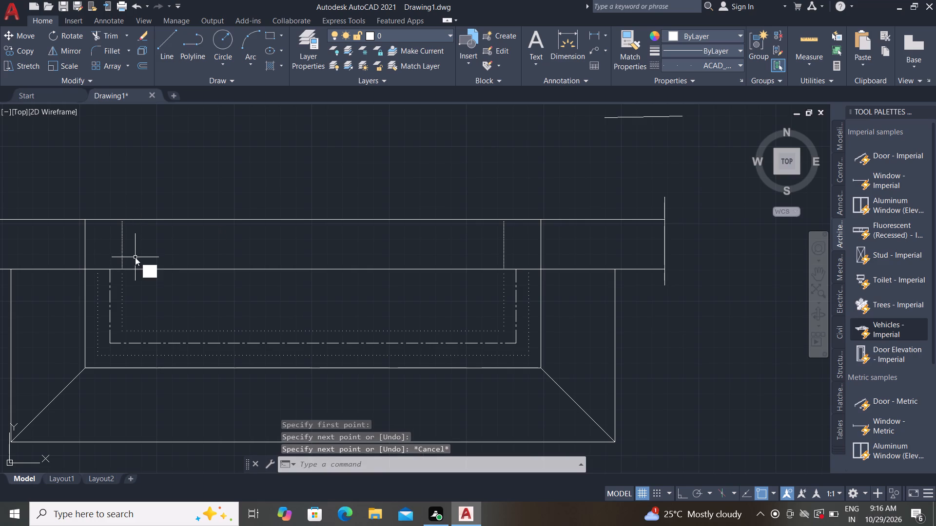
key("space")
left_click(121, 243)
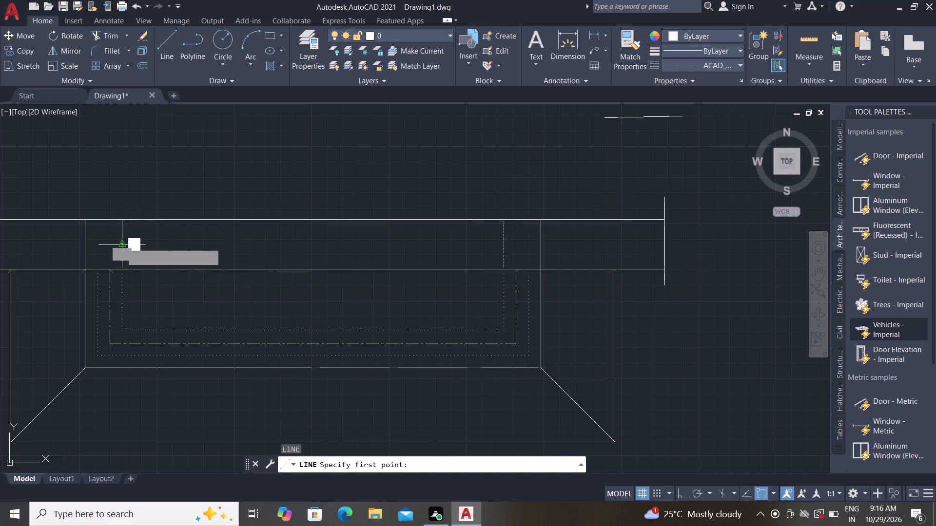
left_click(504, 244)
key("Escape")
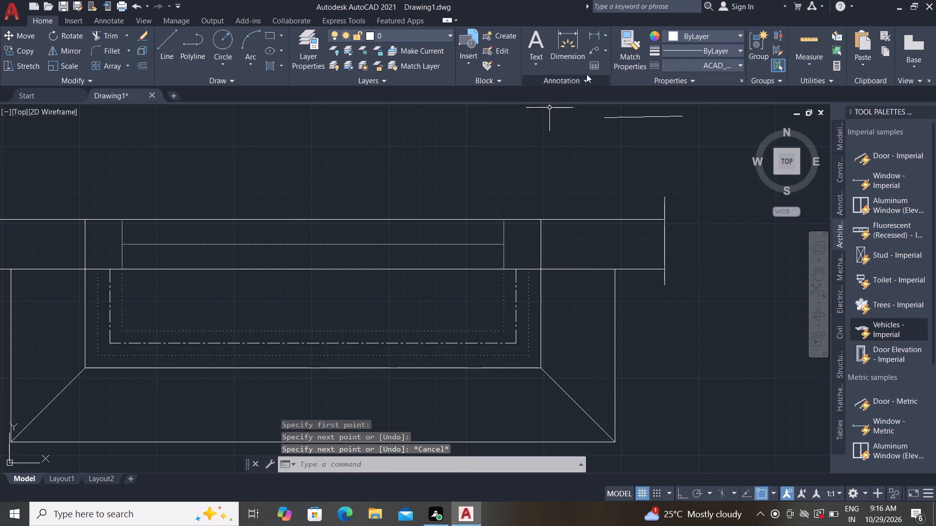
Match the properties of the band's top line onto the two new verticals and the horizontal line between them.
left_click(620, 66)
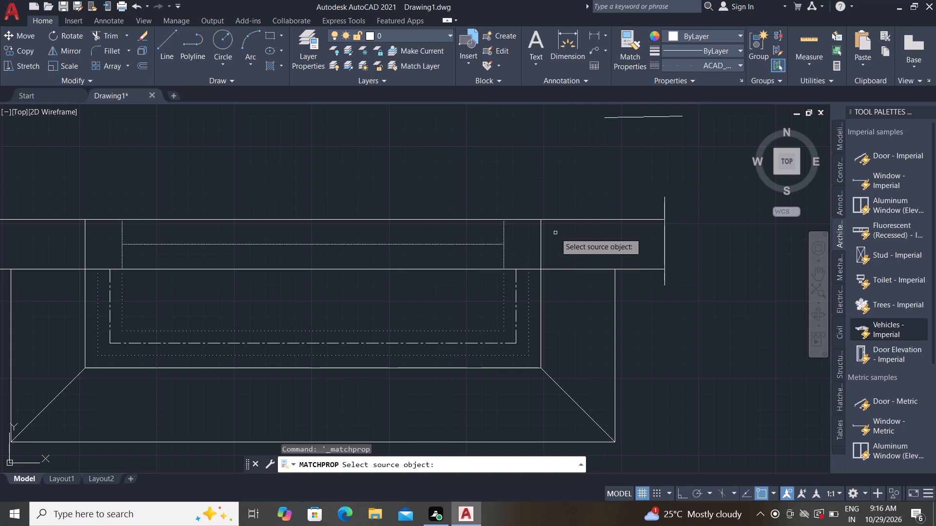
left_click(549, 220)
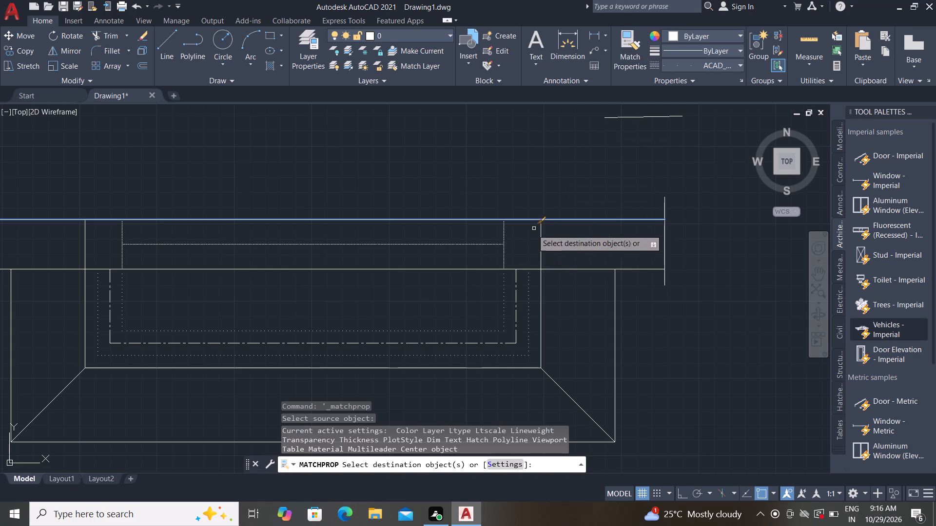
left_click(504, 228)
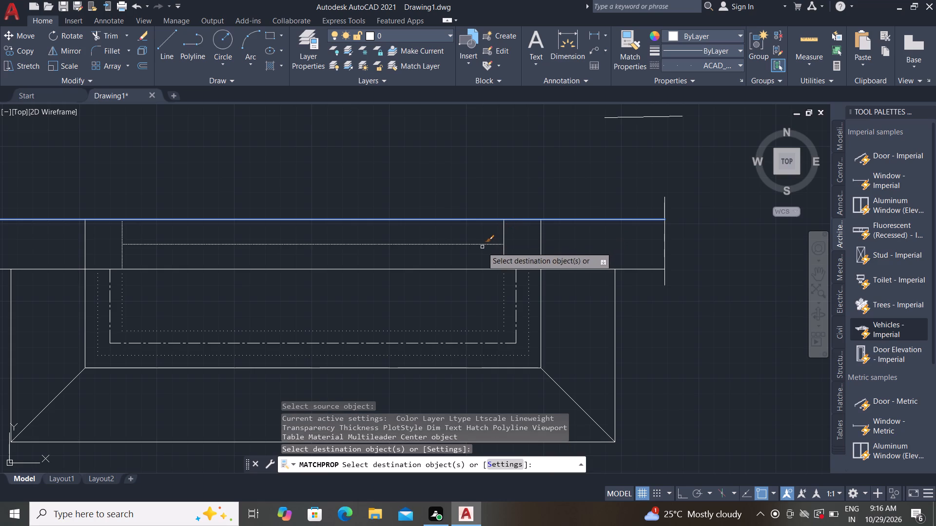
left_click(481, 245)
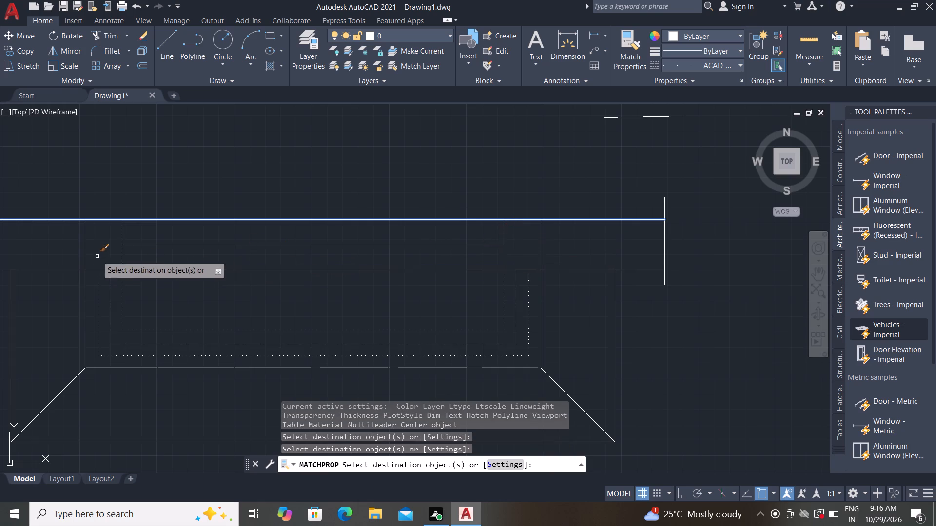
left_click(121, 236)
key("Escape")
key("Escape")
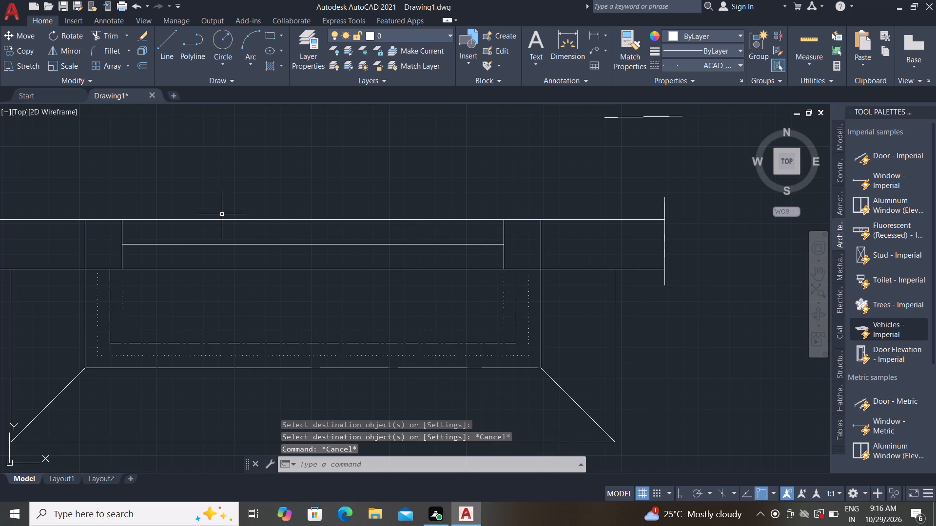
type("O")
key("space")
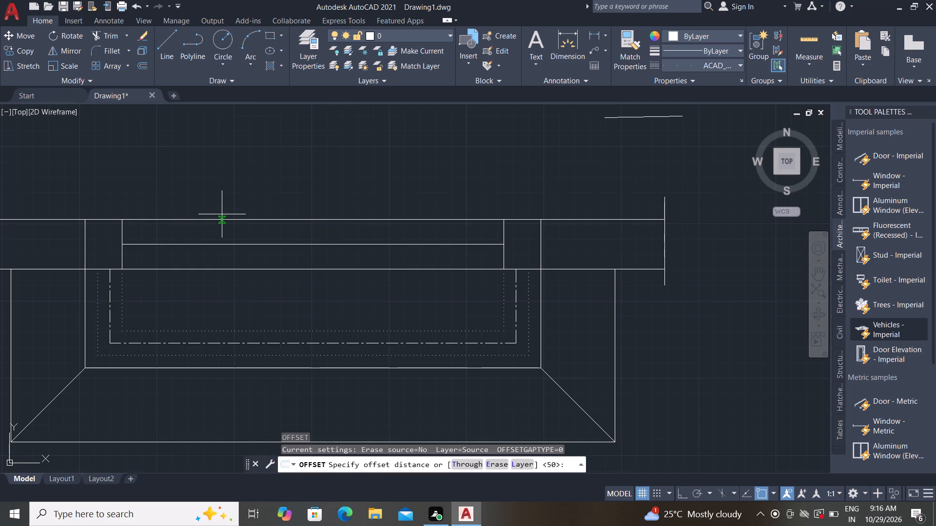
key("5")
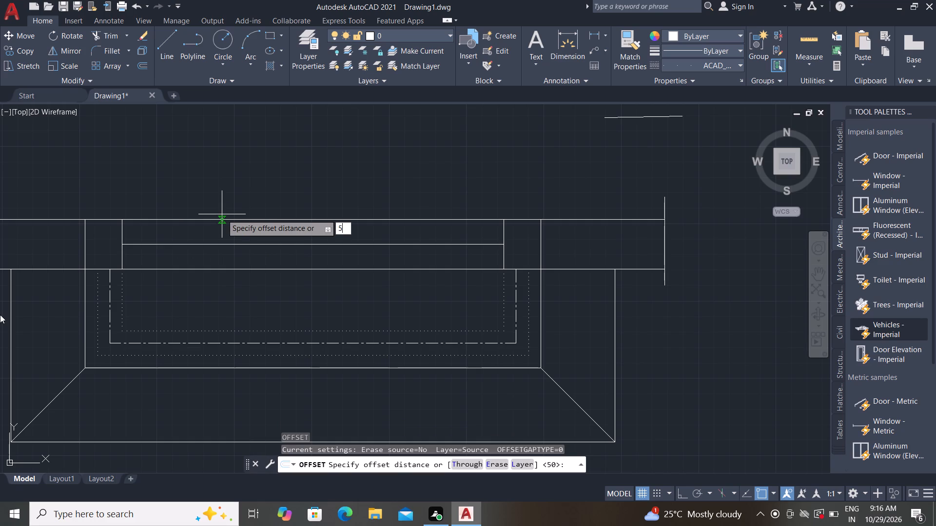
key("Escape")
Offset the horizontal midline inside the band by 25 mm, once upward and once downward.
type("O")
key("space")
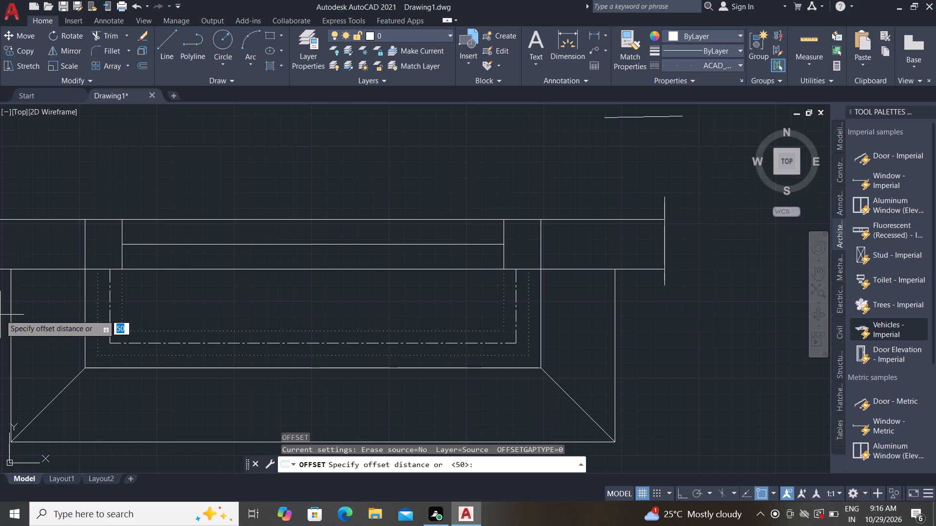
key("2")
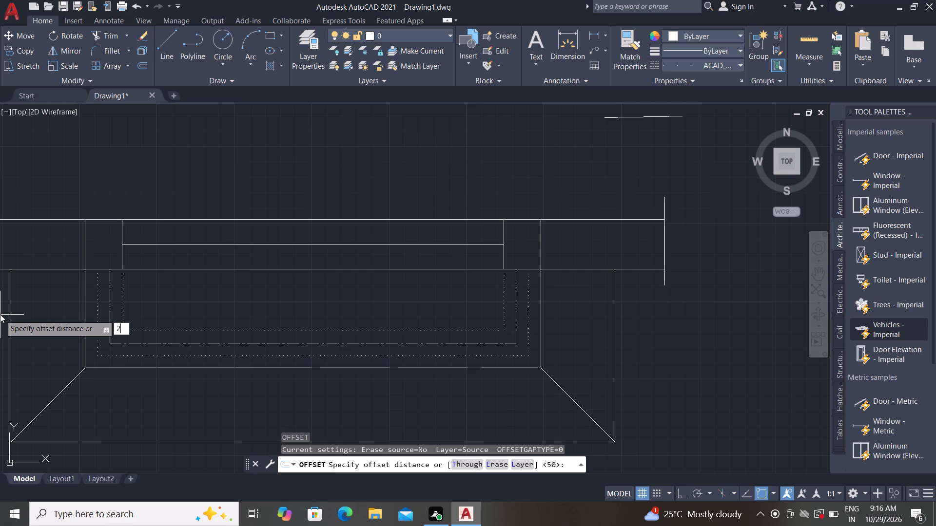
key("5")
key("Return")
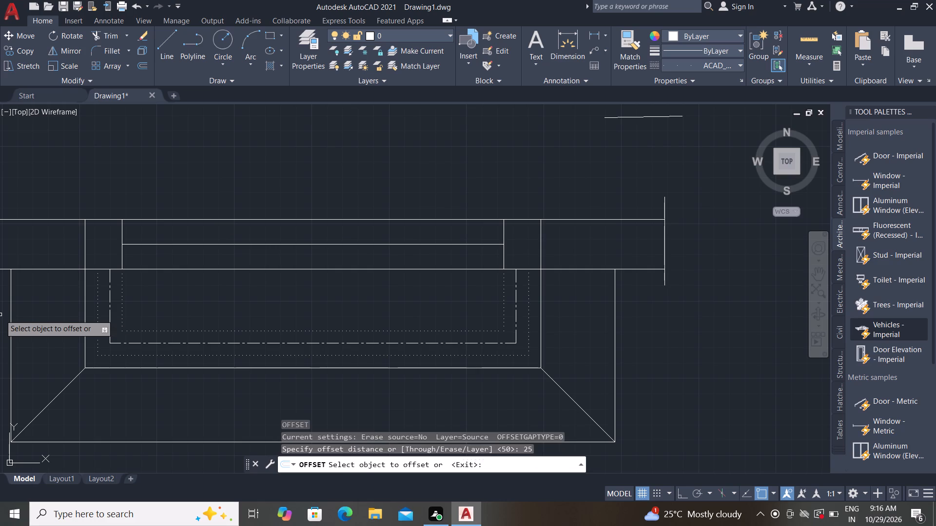
left_click(286, 244)
left_click(287, 223)
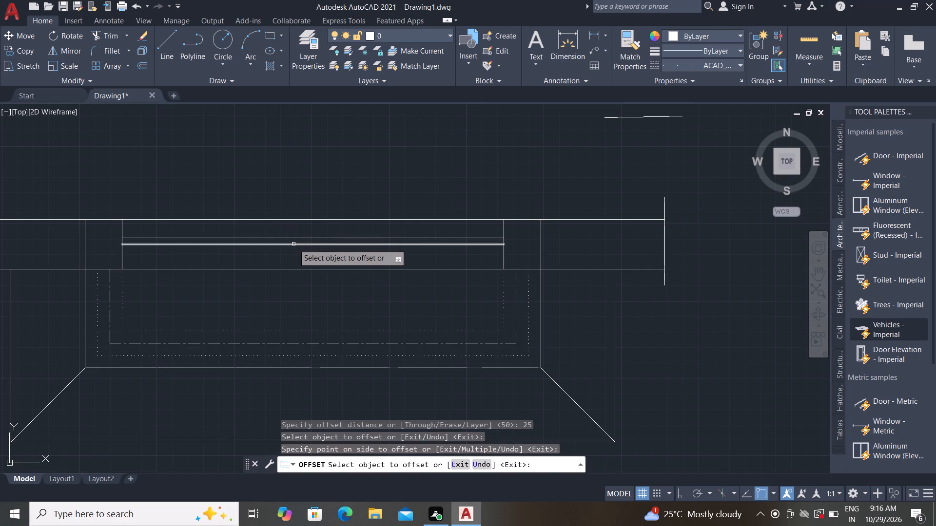
left_click(294, 246)
left_click(299, 264)
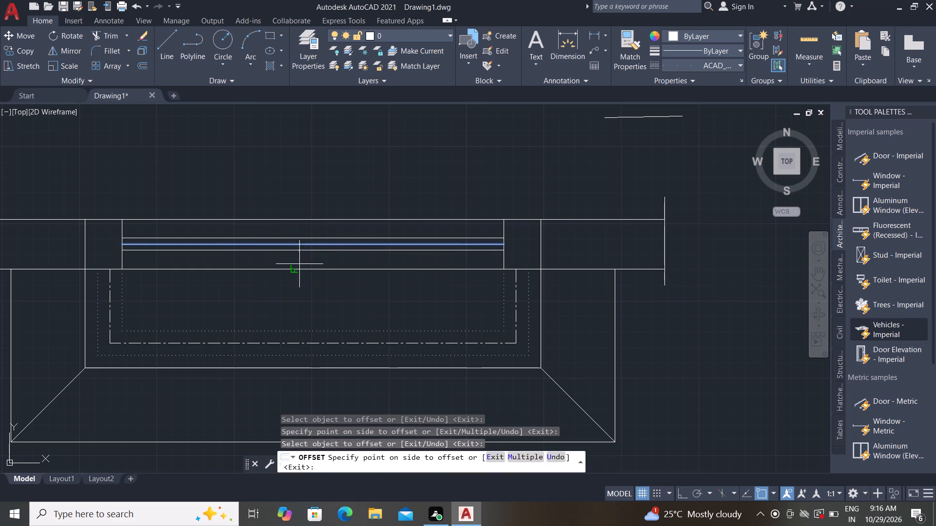
key("Escape")
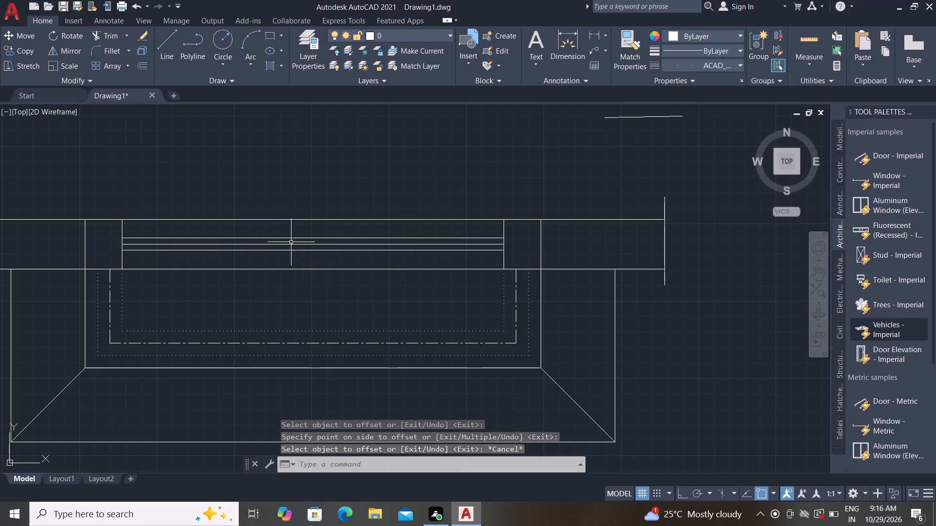
Delete the original horizontal midline between the two offset lines in the band.
left_click(294, 245)
key("Delete")
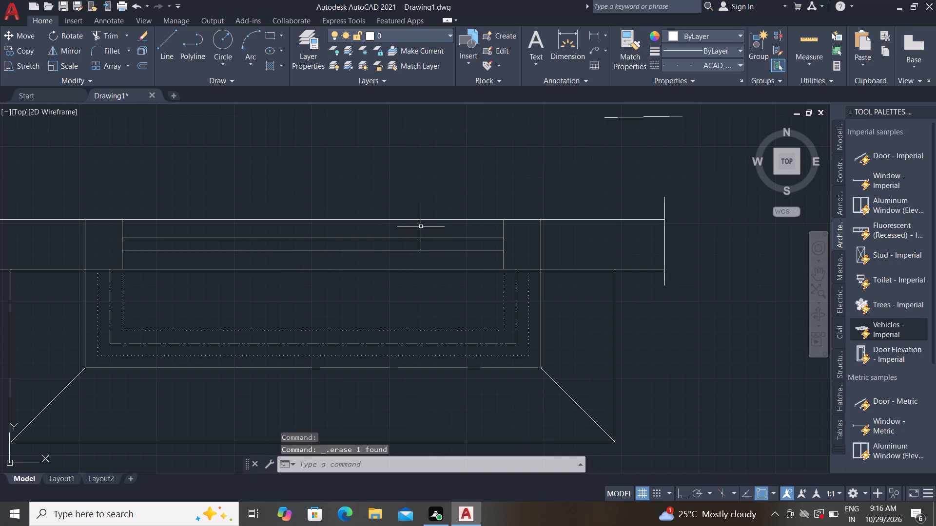
Delete the long and the short leftover sample lines above the band.
scroll(321, 267, "down", 1)
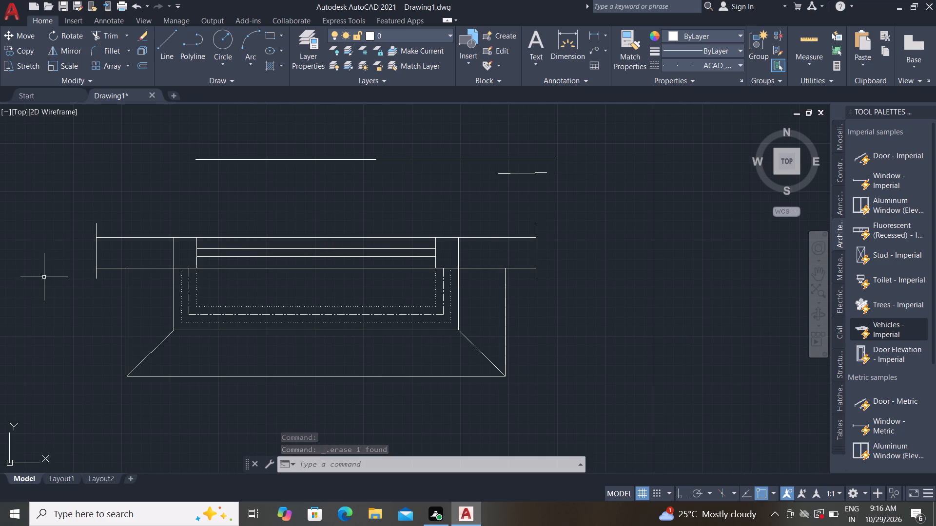
left_click(354, 159)
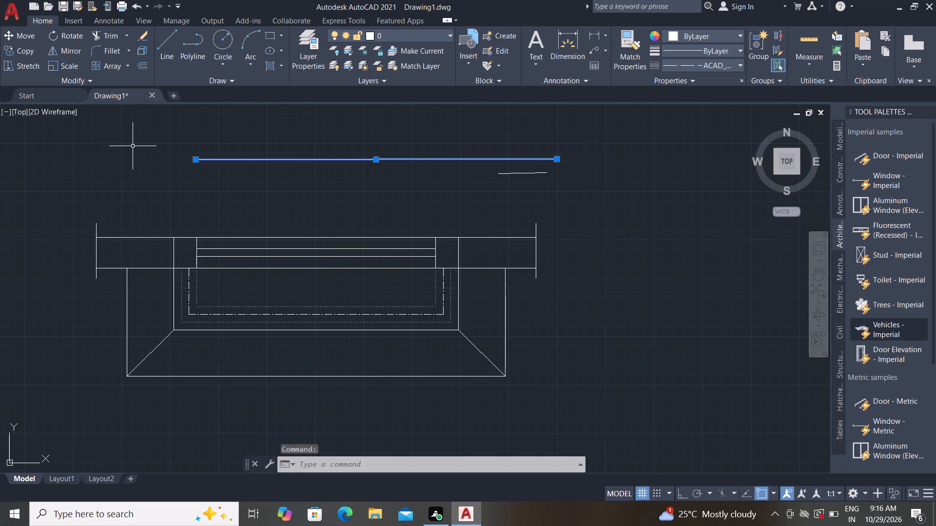
key("Delete")
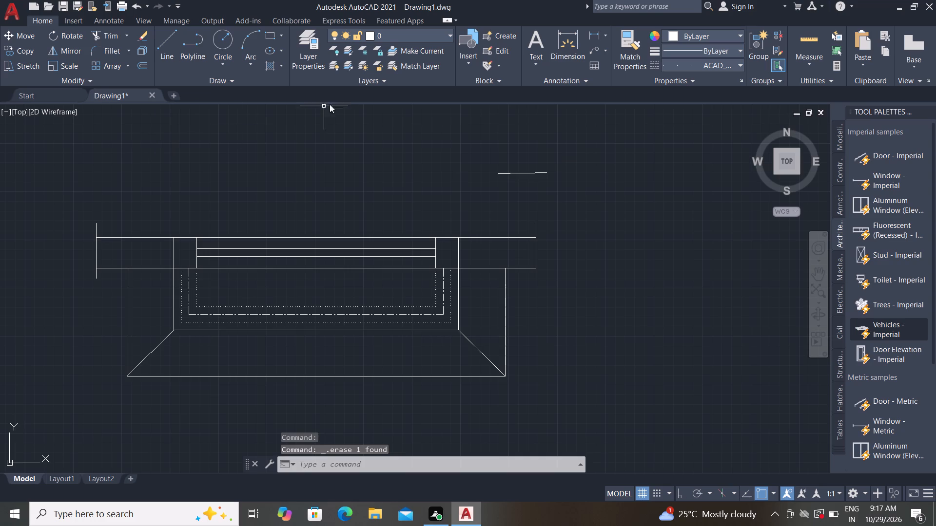
left_click(519, 174)
key("Delete")
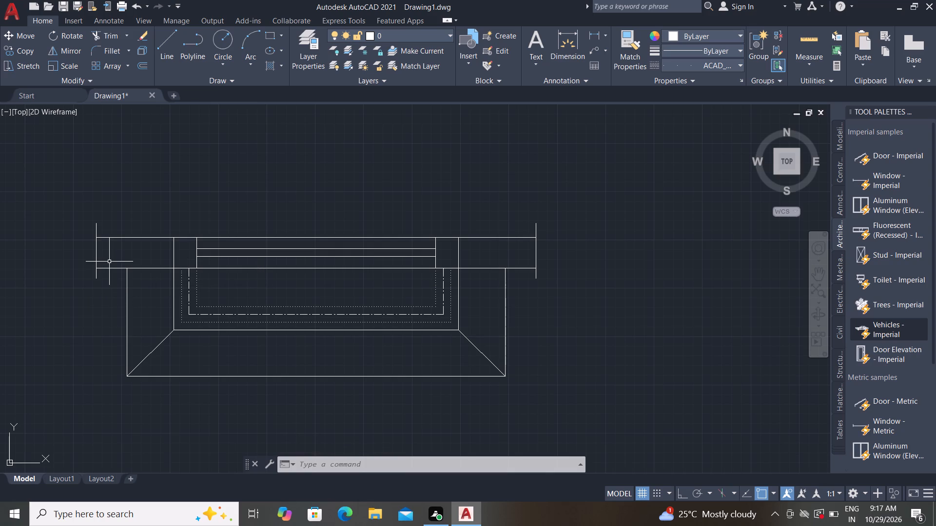
Break the vertical line at the band's left end at the point where it meets the band's top line.
scroll(96, 254, "up", 2)
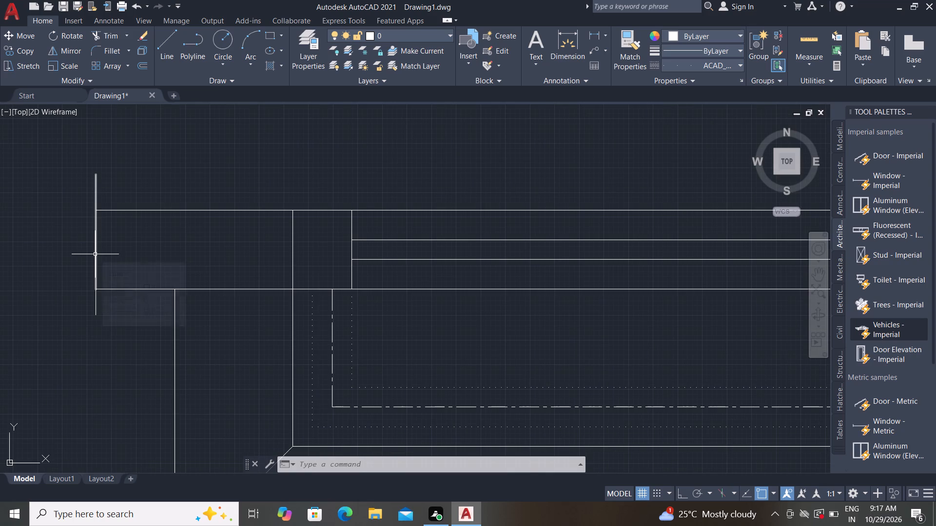
type("BRE")
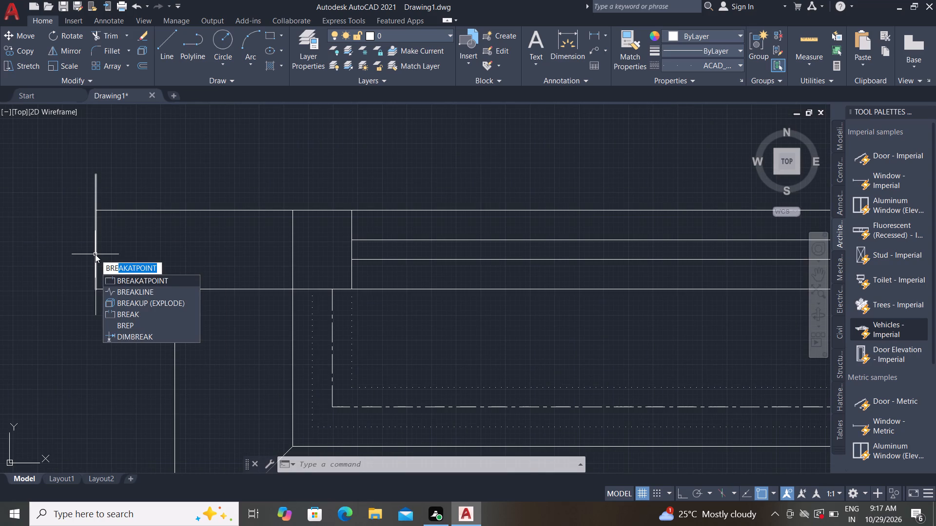
left_click(155, 281)
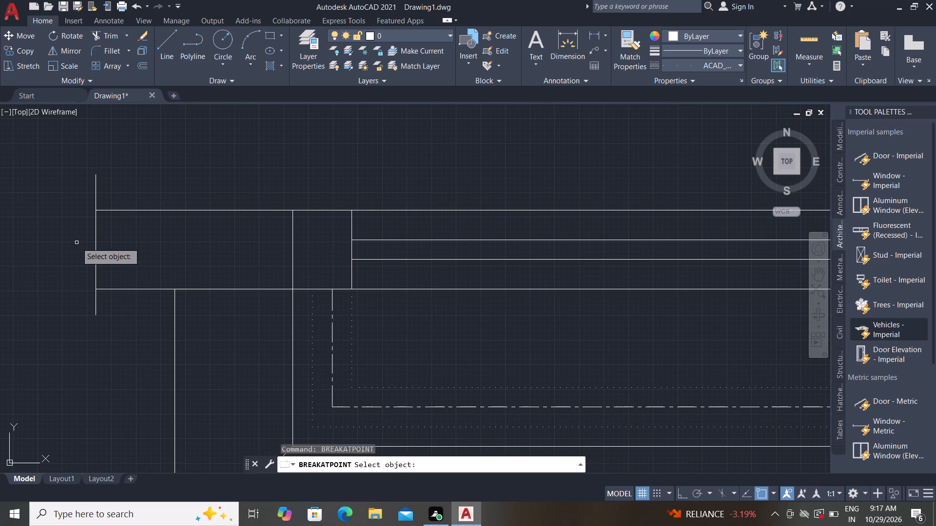
left_click(97, 252)
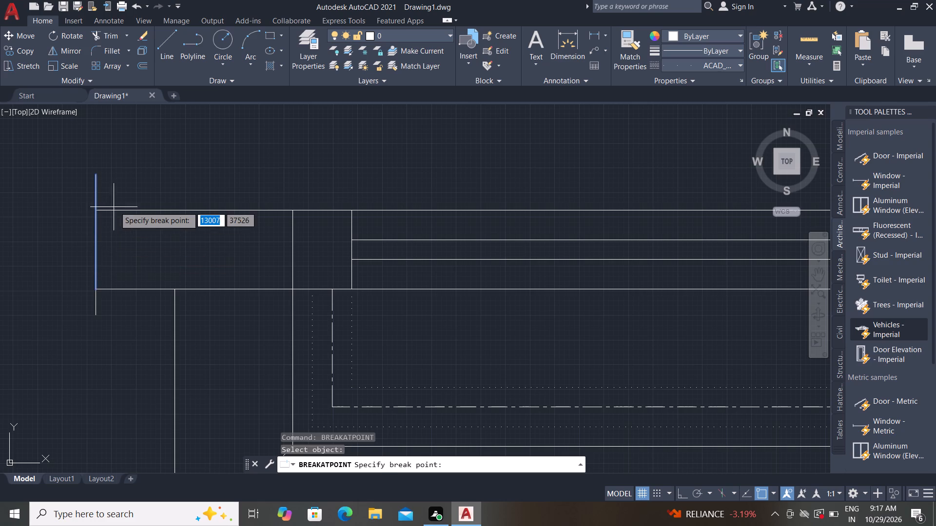
left_click(96, 213)
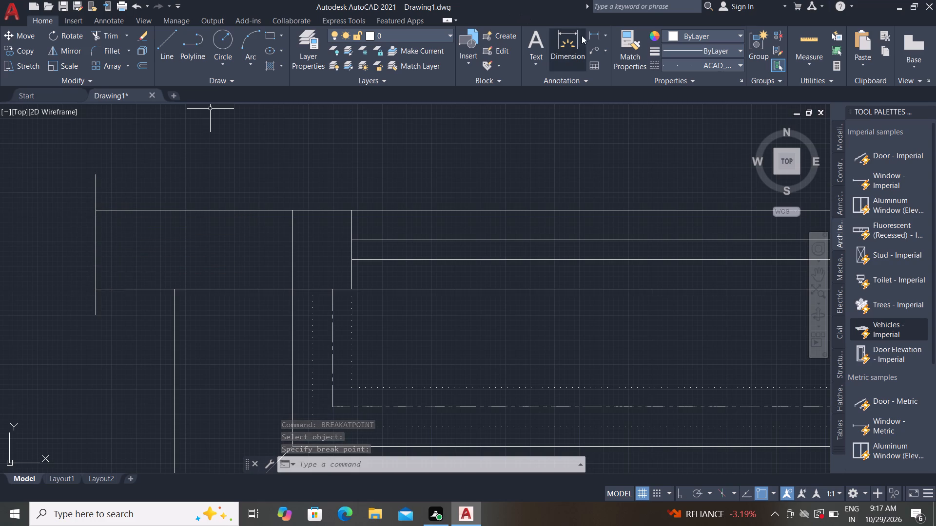
Add a Break-line Symbol from the band's top-left corner to its bottom-left corner, placing the symbol near mid-height, and inspect it closely.
left_click(364, 18)
left_click(478, 52)
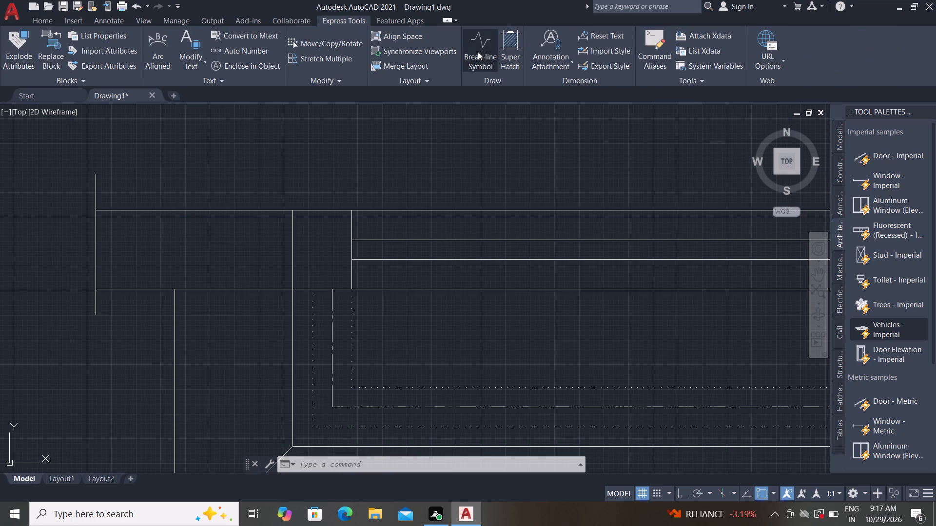
left_click(96, 212)
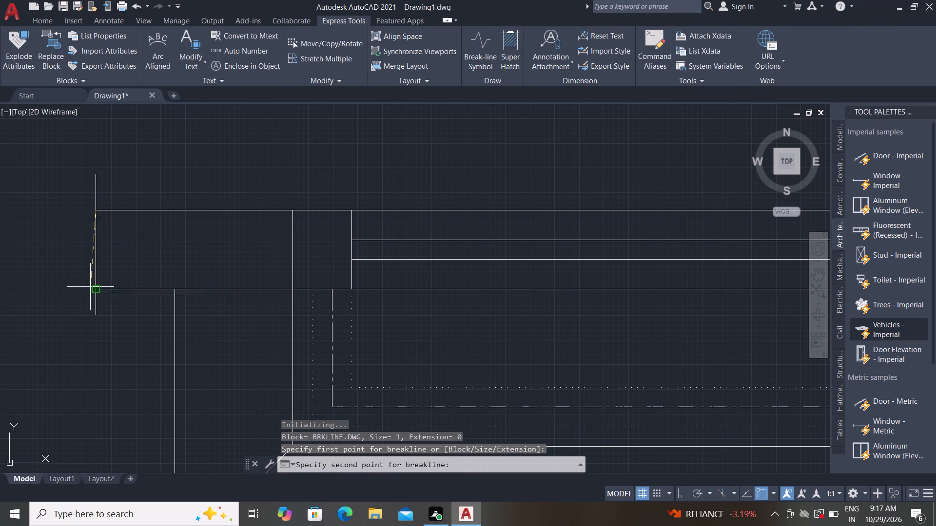
left_click(94, 291)
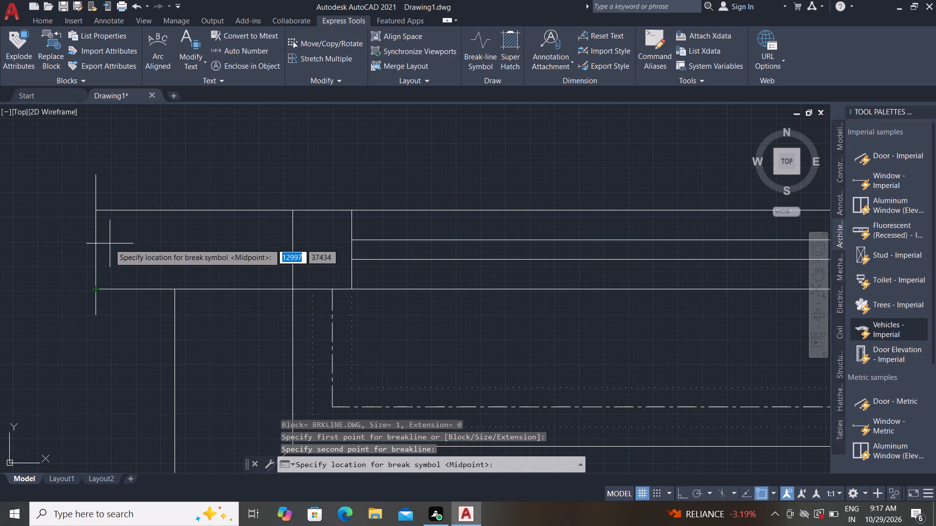
left_click(96, 247)
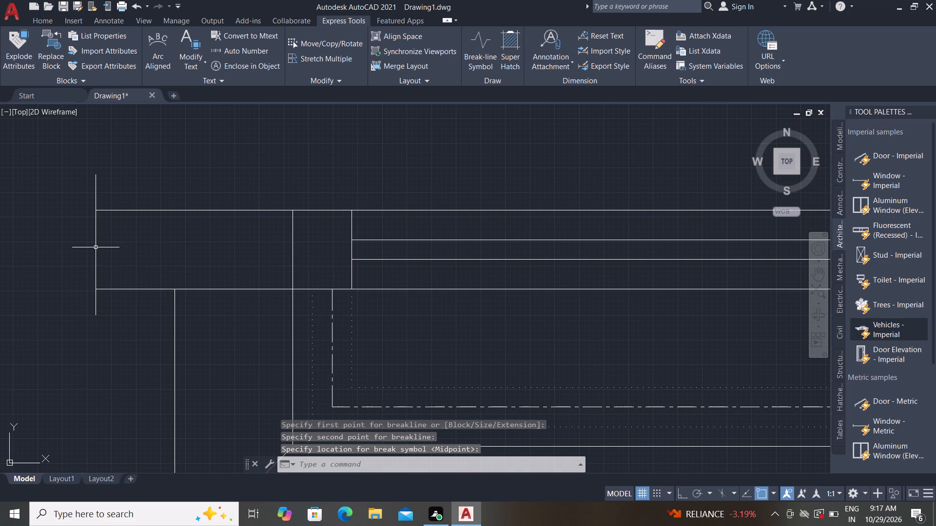
scroll(100, 250, "up", 3)
scroll(61, 247, "up", 2)
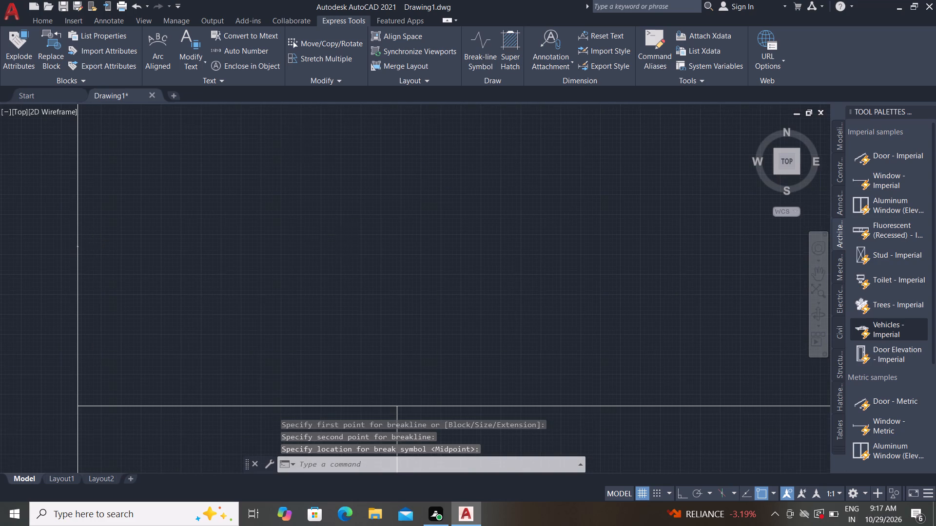
scroll(61, 247, "up", 1)
scroll(106, 244, "up", 3)
scroll(173, 239, "up", 3)
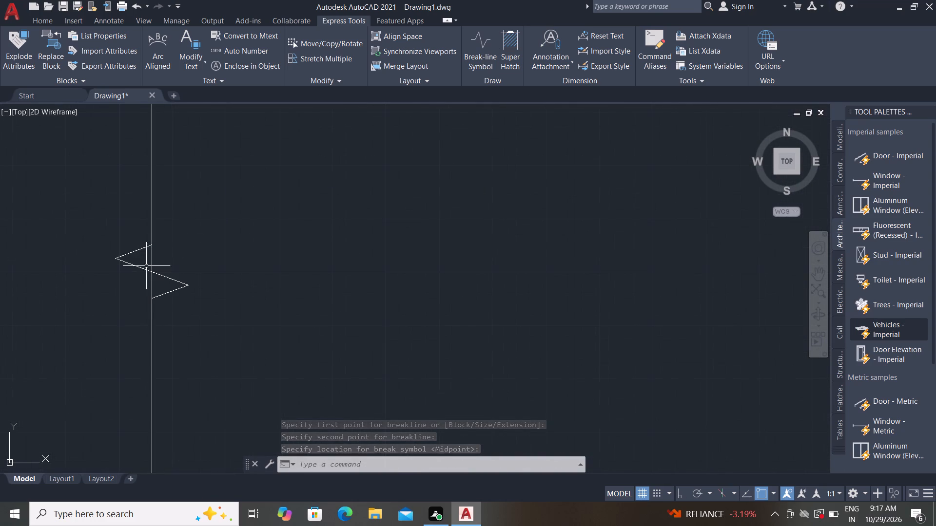
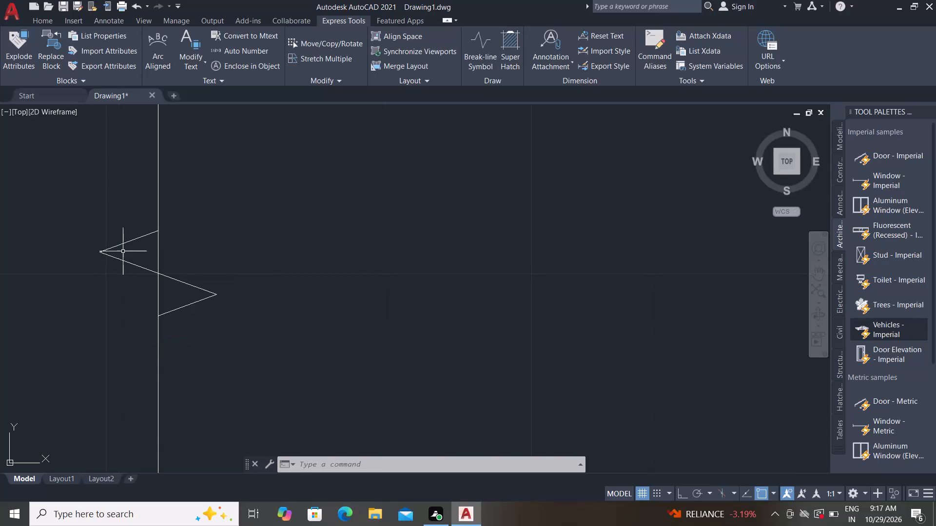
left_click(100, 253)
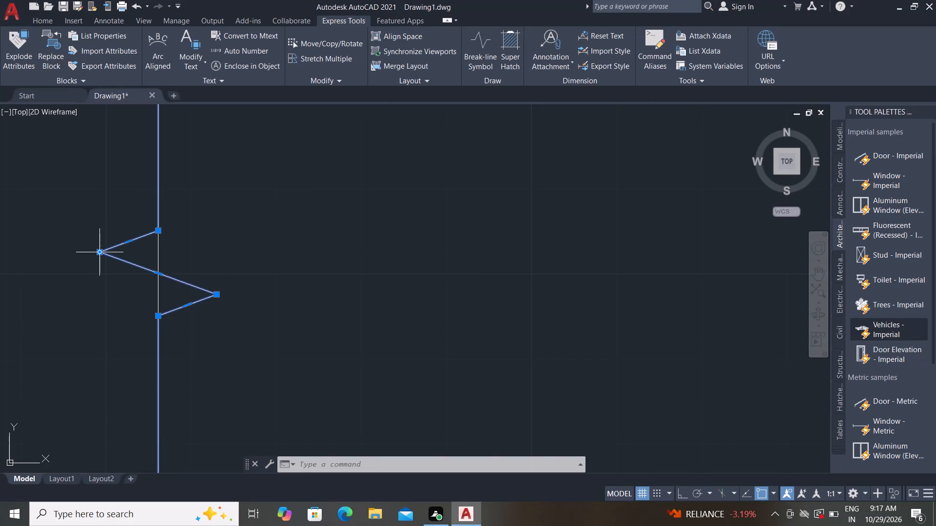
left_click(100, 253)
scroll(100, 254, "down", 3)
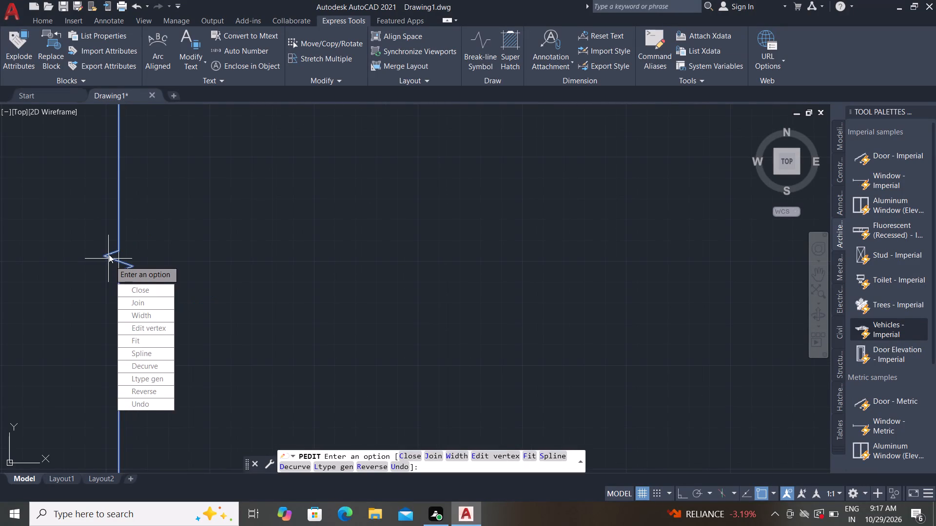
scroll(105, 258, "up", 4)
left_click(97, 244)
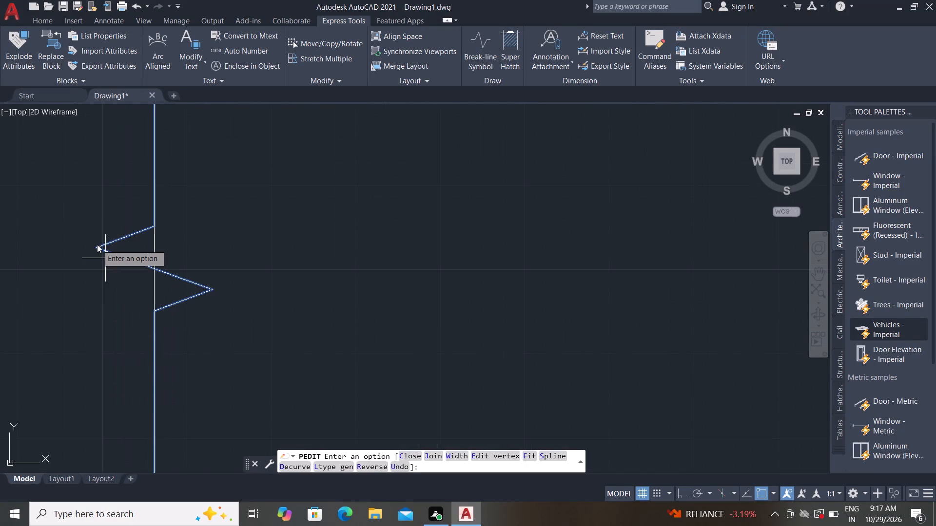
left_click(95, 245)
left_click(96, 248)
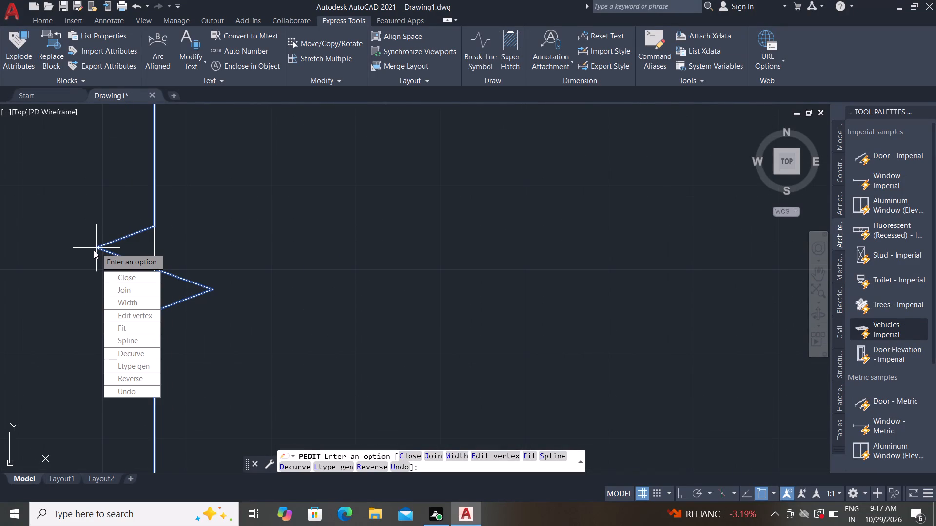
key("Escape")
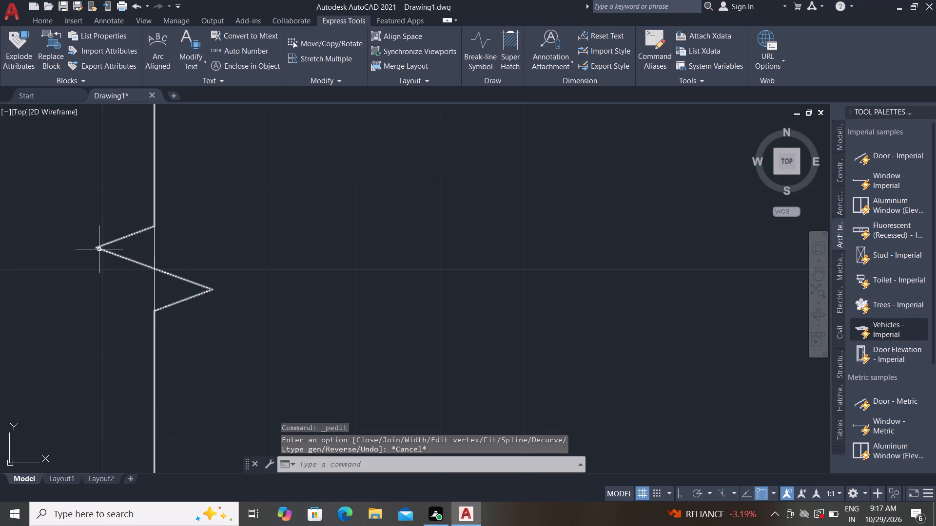
Stretch the break-line symbol's left zigzag point outward to about 14 mm from the band's left end line.
left_click(97, 249)
left_click(97, 249)
scroll(0, 252, "down", 2)
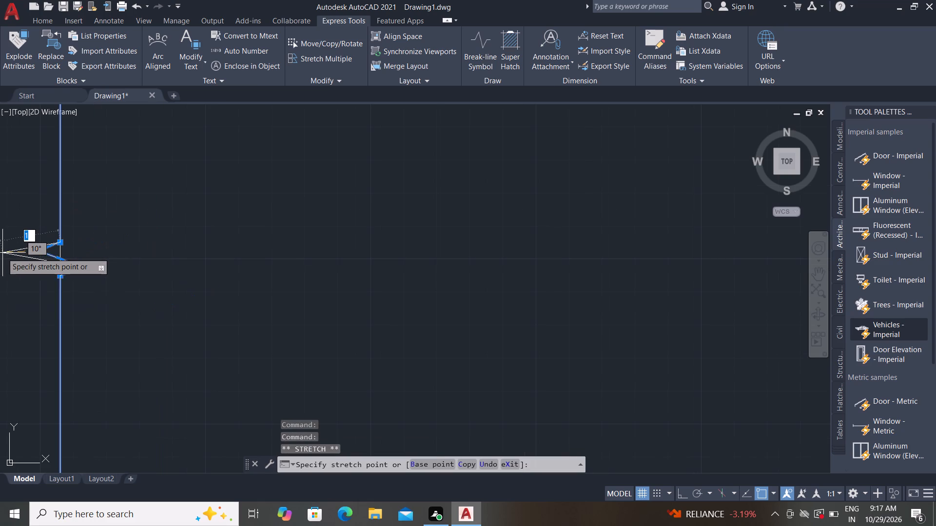
scroll(153, 252, "down", 3)
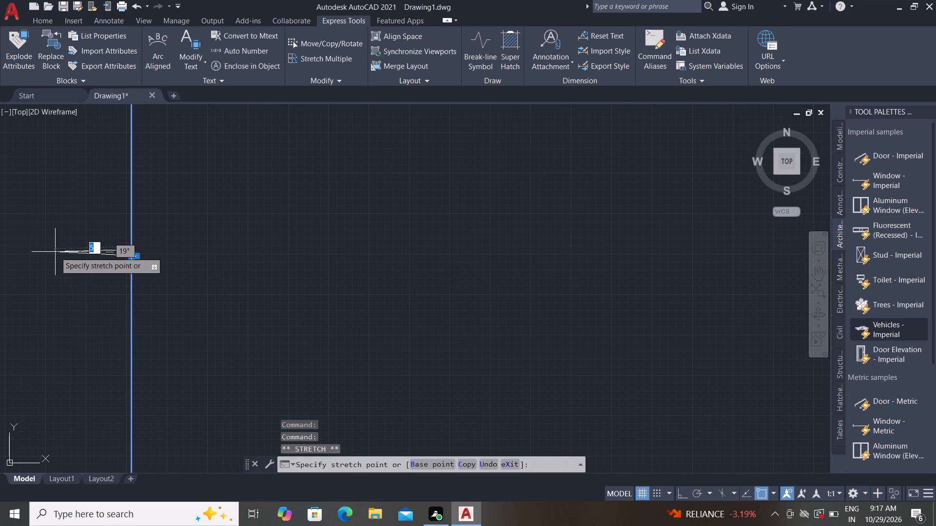
scroll(59, 250, "down", 2)
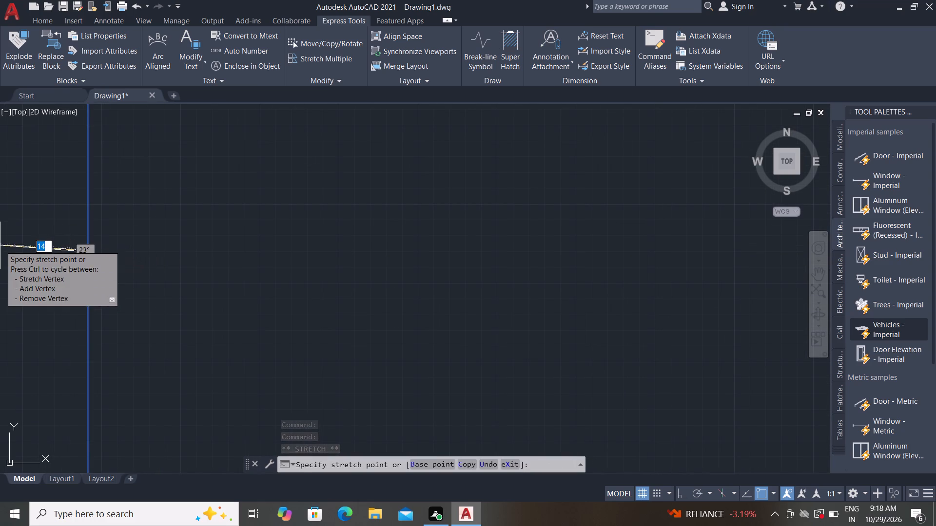
left_click(0, 245)
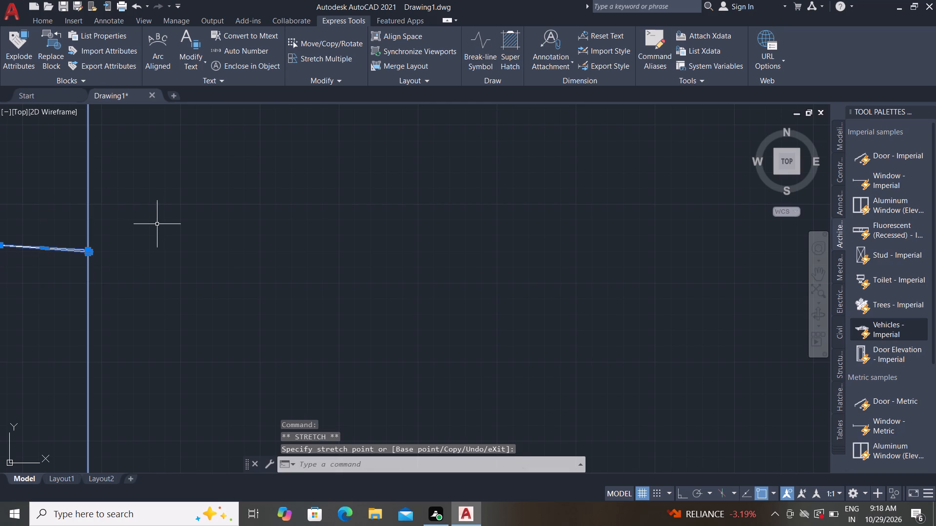
Stretch the break-line symbol's right zigzag point outward, away from the vertical line, with the segment between the tips about 20 mm long.
scroll(90, 257, "up", 6)
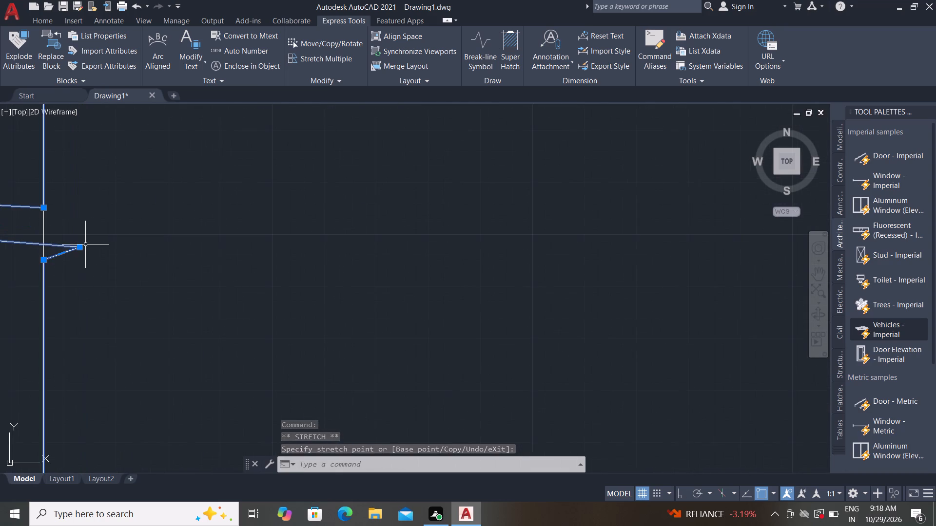
scroll(73, 246, "up", 1)
left_click(83, 247)
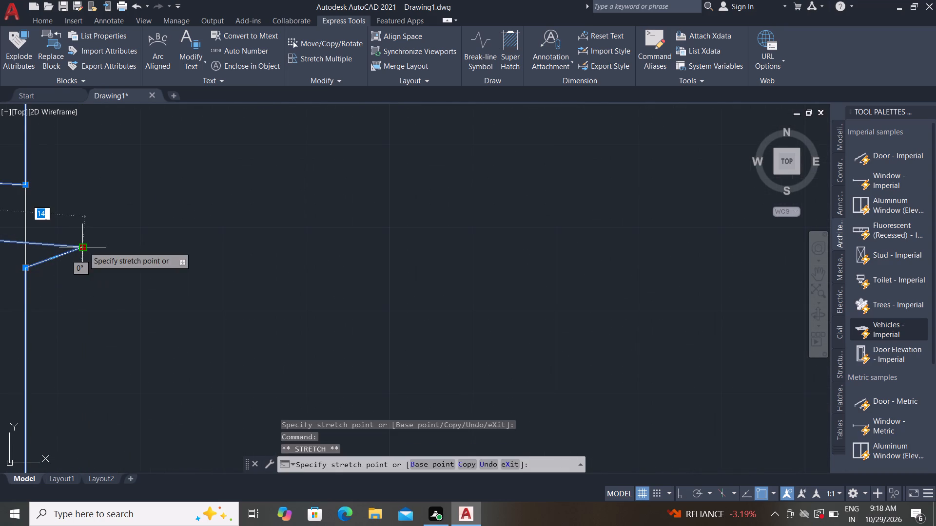
scroll(305, 269, "down", 2)
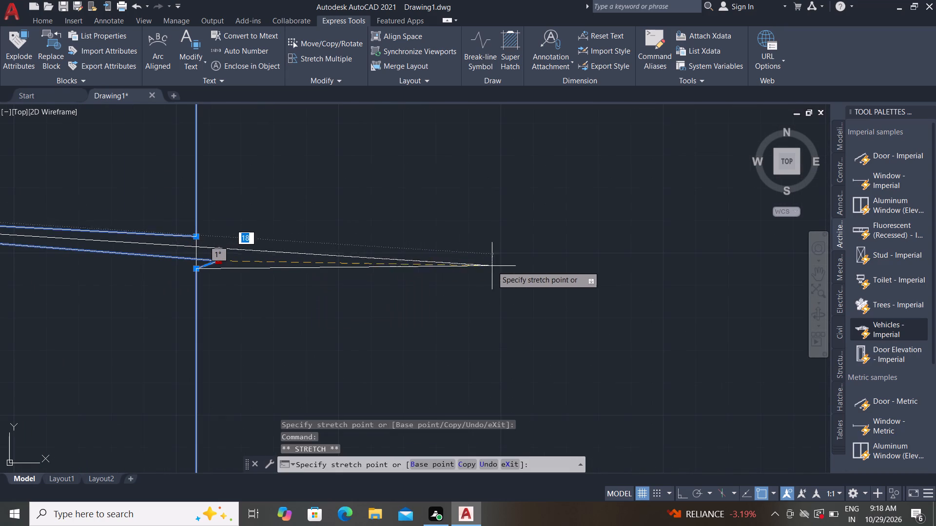
left_click(601, 268)
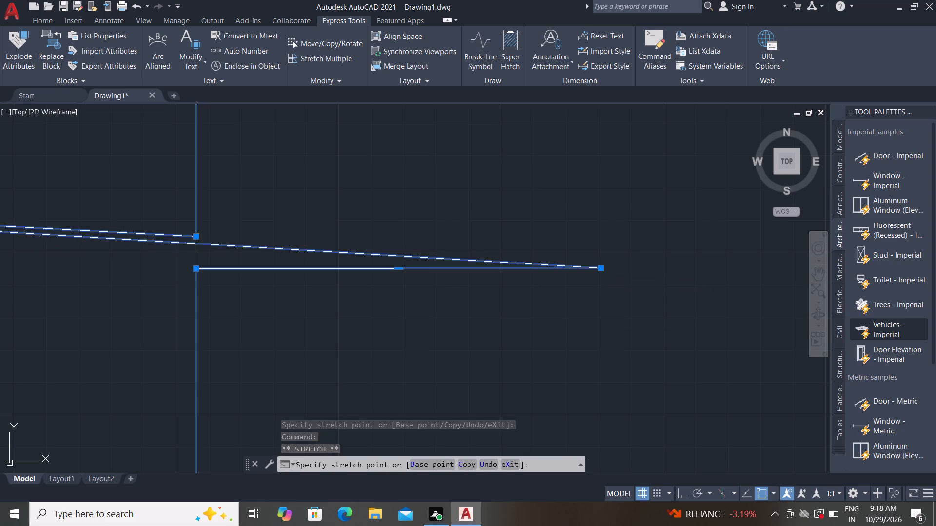
Turn on Ortho and stretch the vertex where the zigzag leaves the upper part of the vertical break line straight upward.
scroll(308, 332, "down", 1)
scroll(358, 266, "down", 3)
scroll(334, 269, "up", 5)
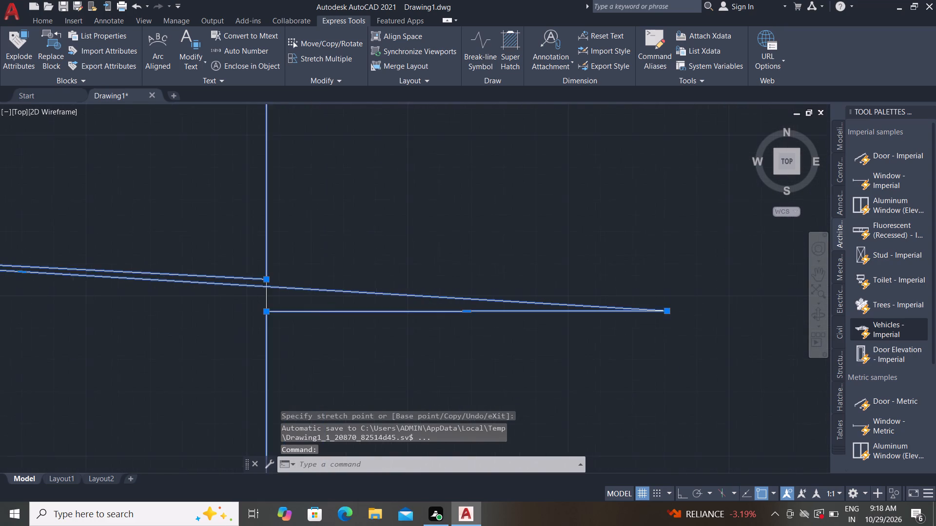
left_click(237, 267)
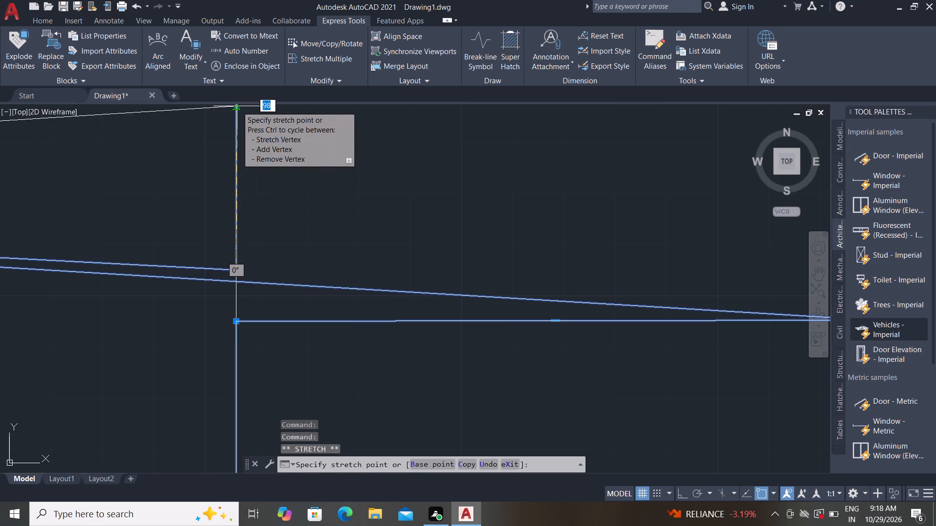
middle_click(257, 198)
middle_click_drag(258, 220, 258, 272)
middle_click(258, 277)
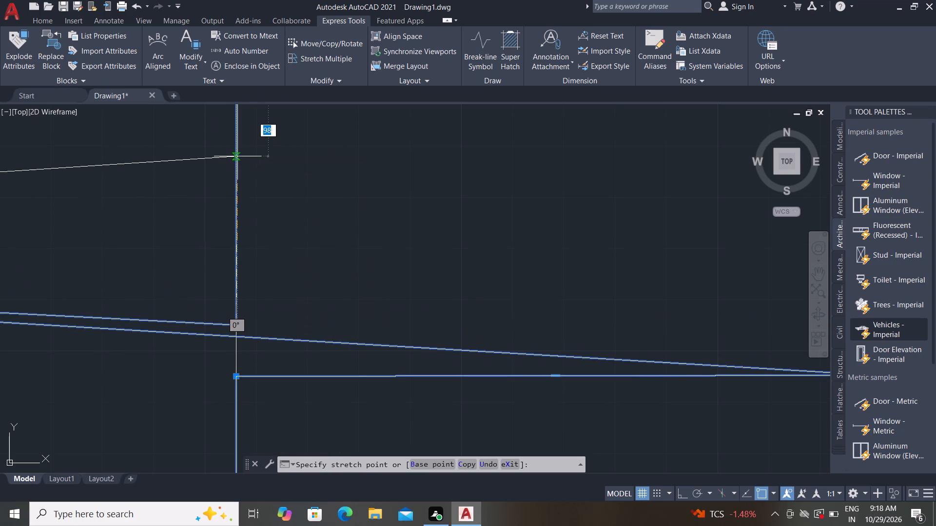
key("F8")
left_click(240, 113)
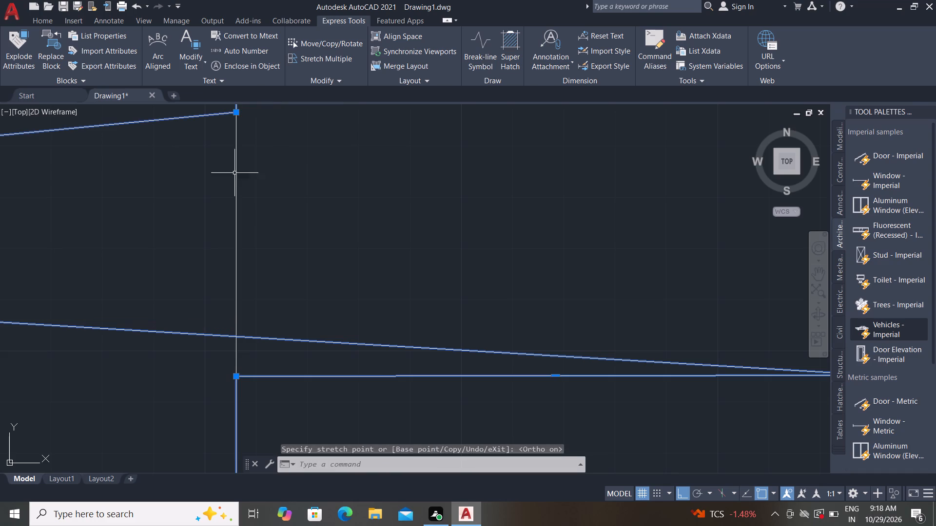
Stretch the vertex where the zigzag rejoins the lower part of the vertical break line downward along that line.
double_click(236, 377)
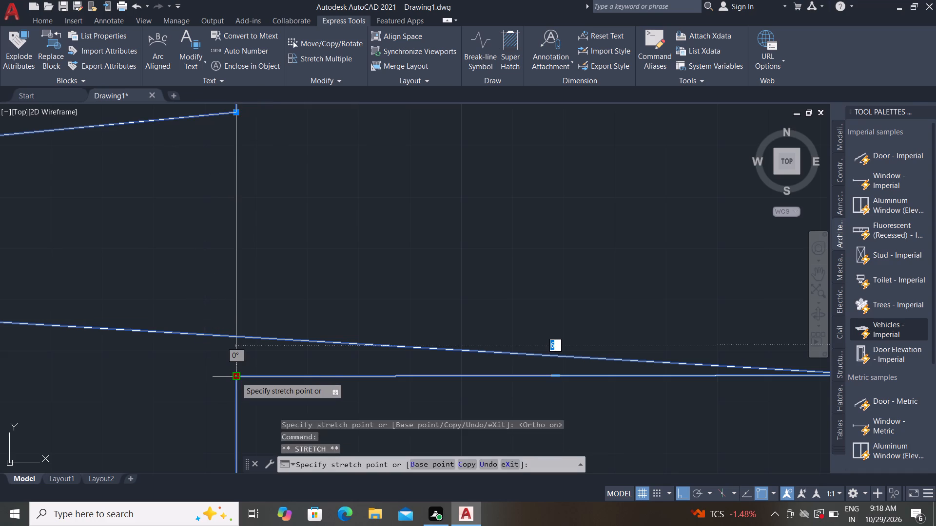
scroll(223, 330, "down", 2)
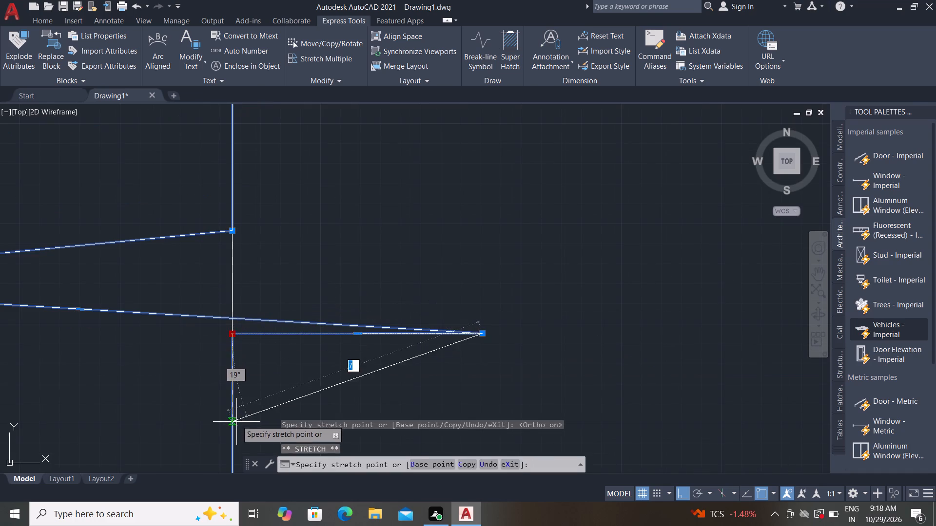
scroll(237, 419, "down", 4)
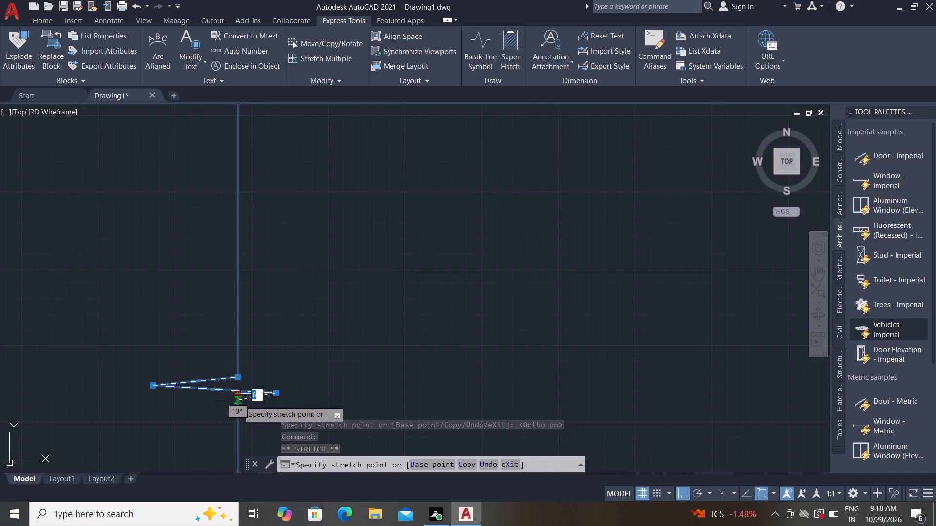
left_click(241, 408)
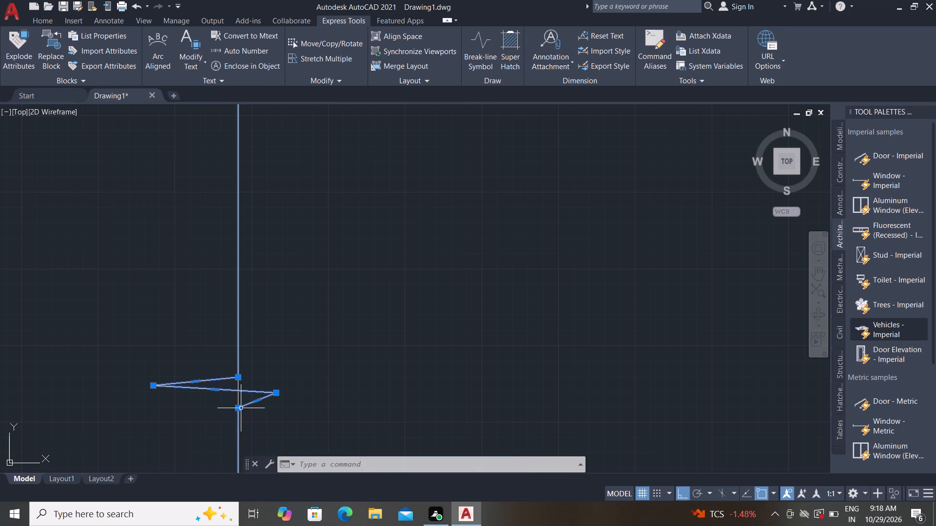
Stretch the break-line symbol's right tip further horizontally so the zigzag extends on both sides of the line, and deselect it.
double_click(275, 394)
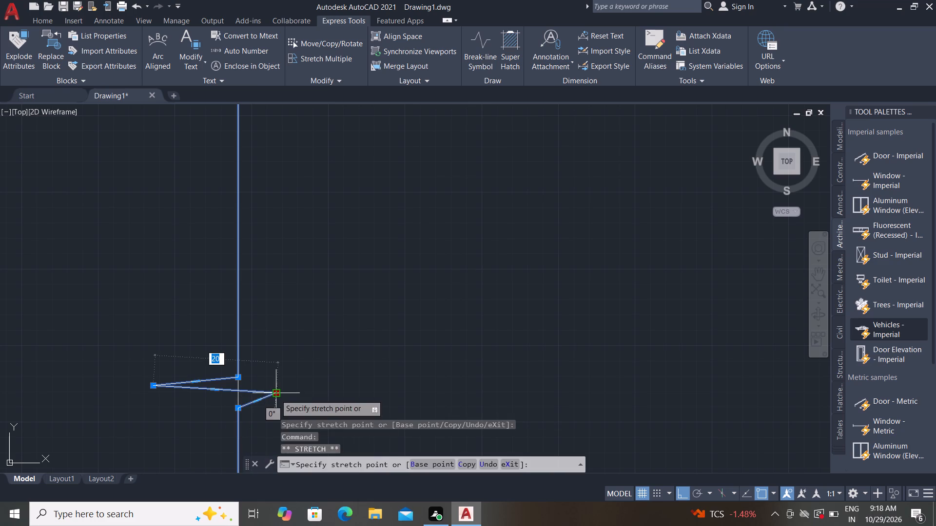
left_click(341, 396)
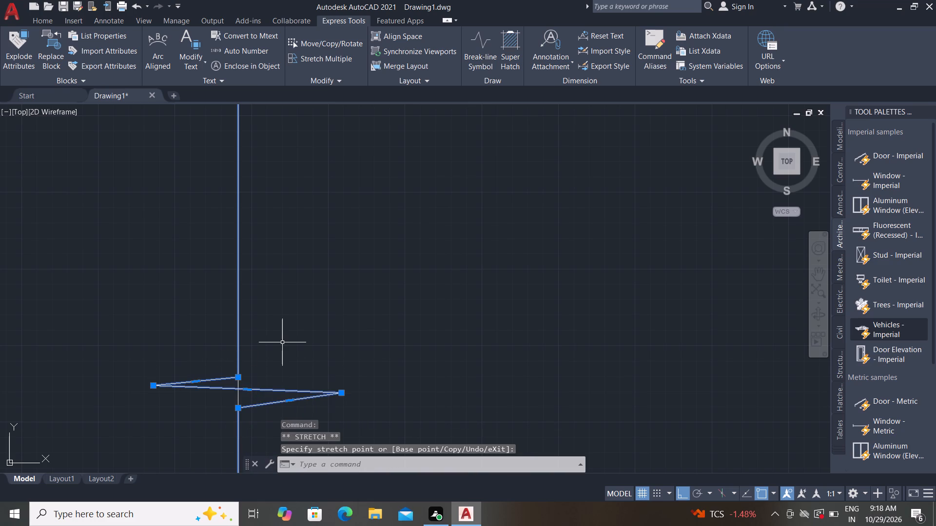
key("Escape")
scroll(246, 362, "down", 3)
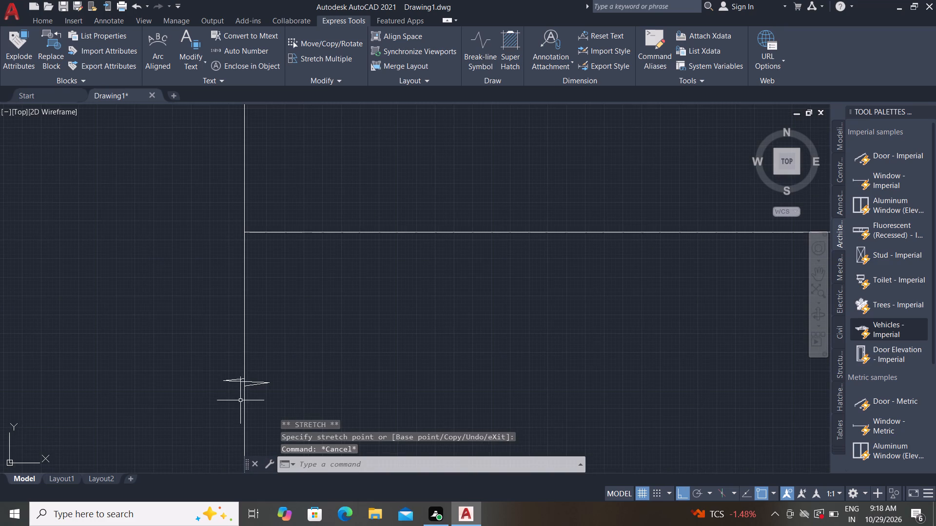
scroll(252, 389, "up", 3)
scroll(52, 397, "down", 6)
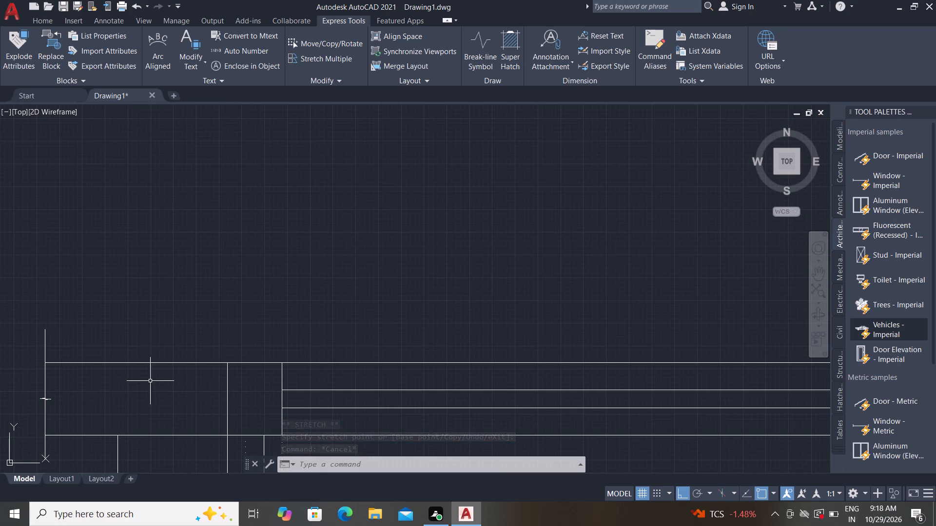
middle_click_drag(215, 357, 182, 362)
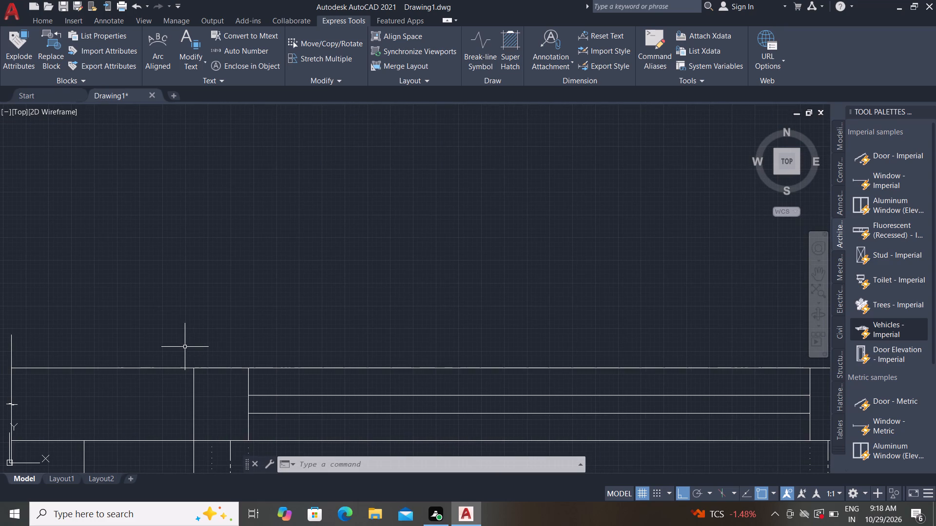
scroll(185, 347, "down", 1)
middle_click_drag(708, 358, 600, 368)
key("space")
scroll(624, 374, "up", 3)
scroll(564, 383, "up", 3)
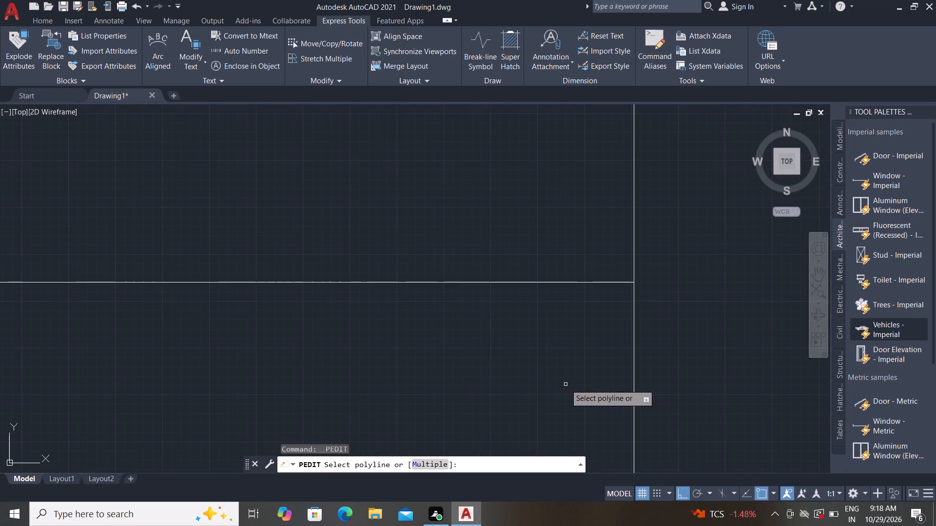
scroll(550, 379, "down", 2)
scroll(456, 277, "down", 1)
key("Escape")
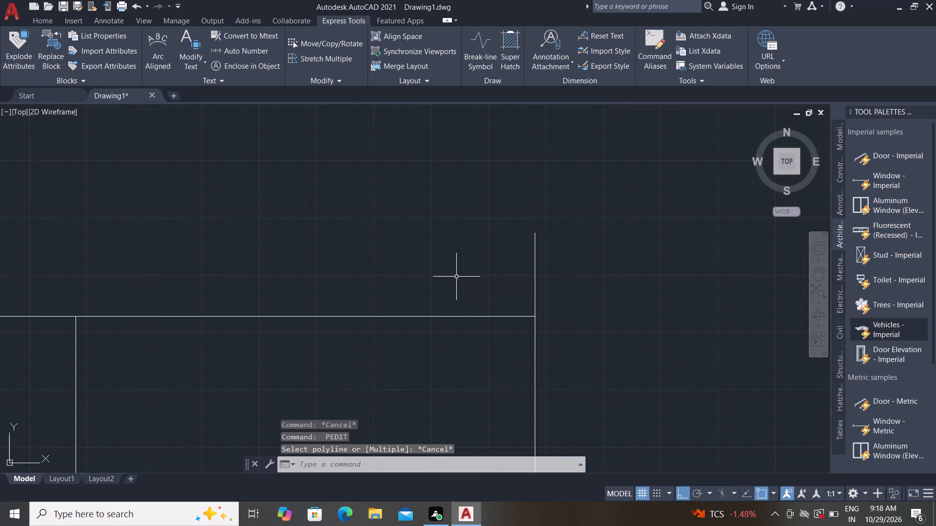
Break the vertical line at the band's right end at the point where it meets the band's top line.
type("BR")
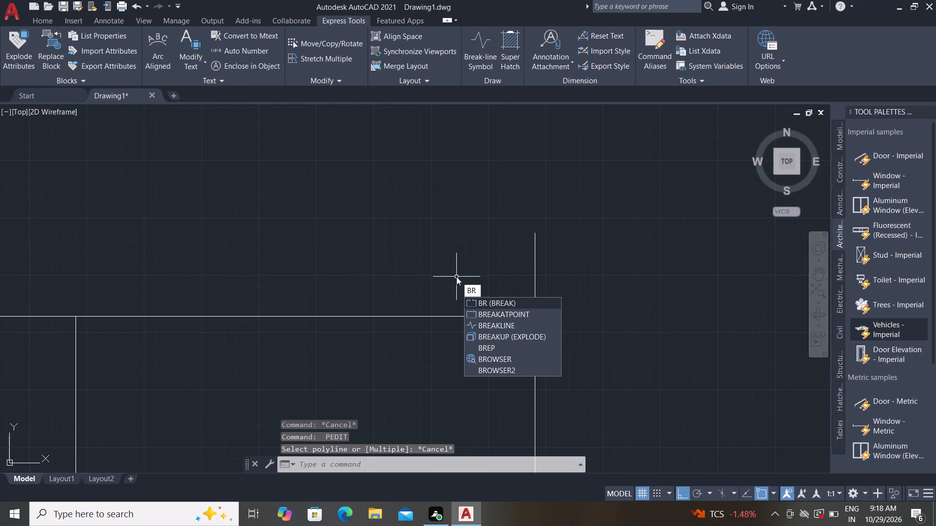
left_click(525, 315)
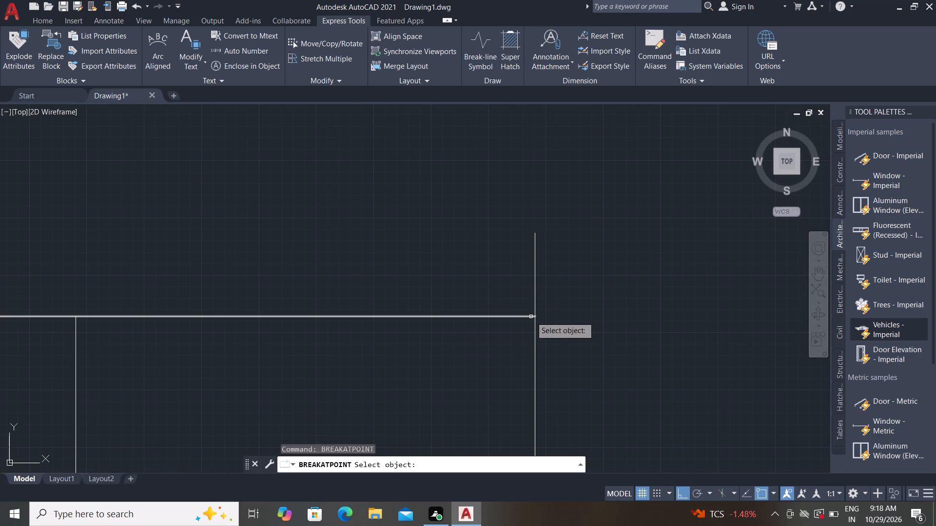
left_click(535, 319)
scroll(416, 253, "down", 1)
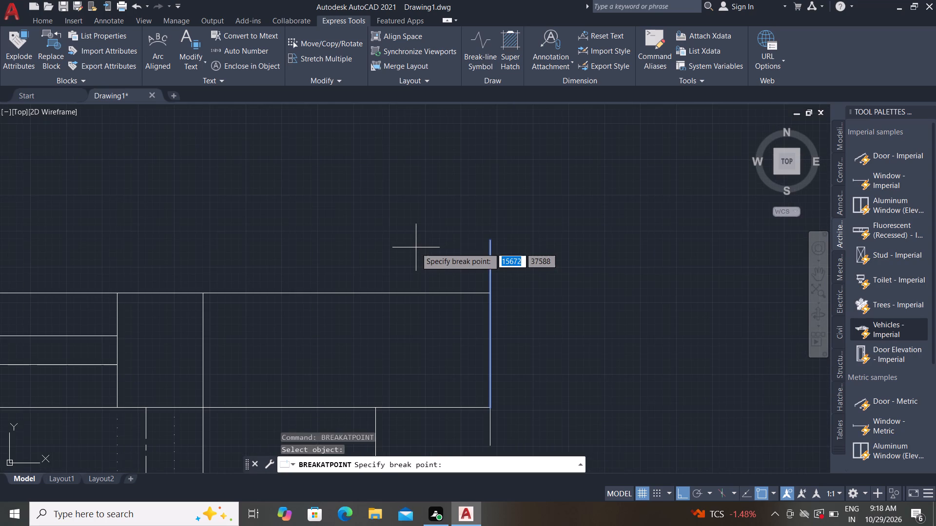
scroll(417, 241, "down", 1)
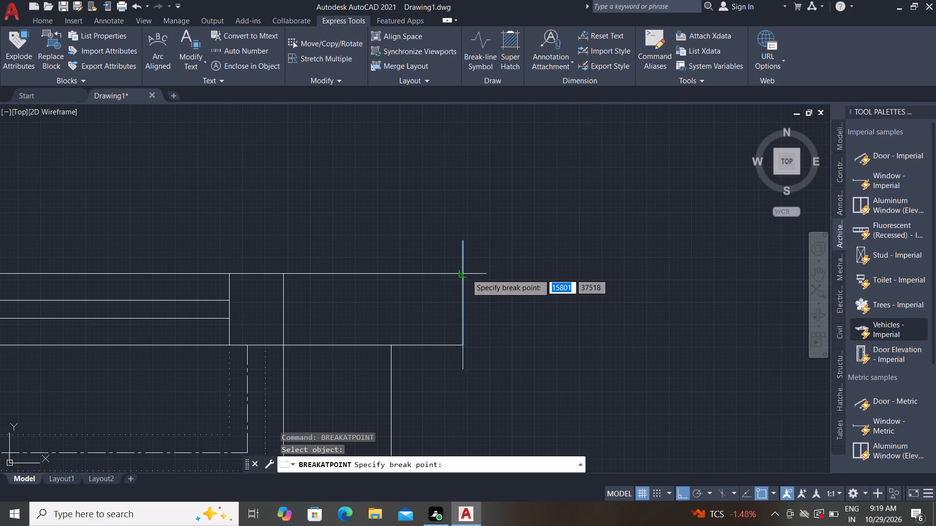
left_click(466, 274)
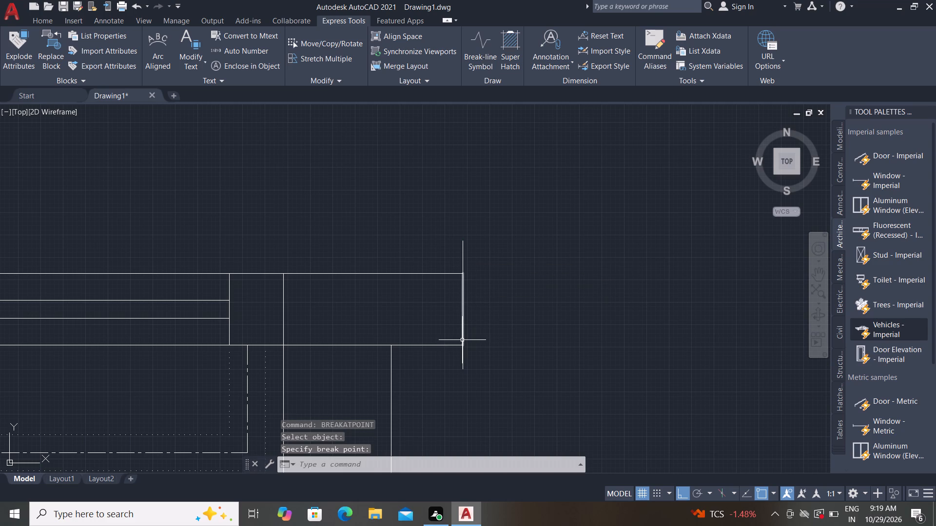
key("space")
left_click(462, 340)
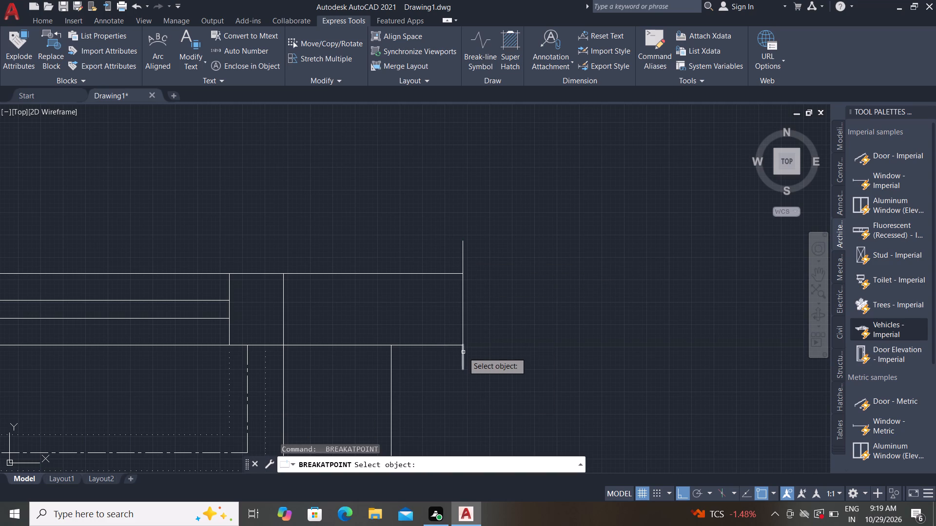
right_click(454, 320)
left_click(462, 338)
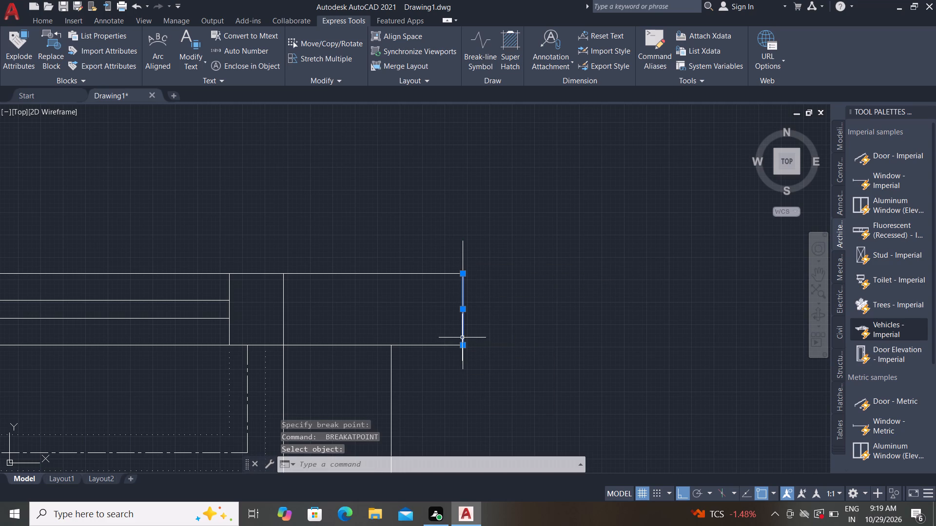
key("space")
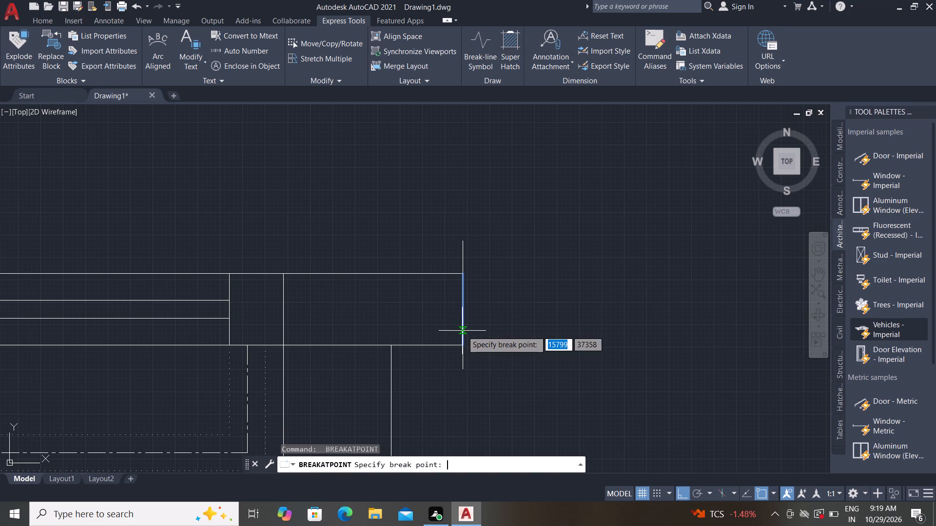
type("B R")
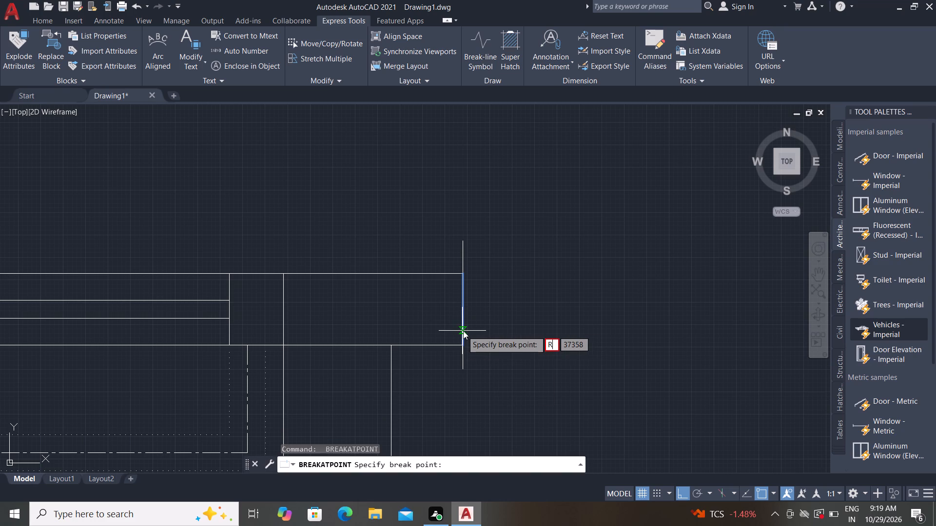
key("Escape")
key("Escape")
Draw a break-line symbol along the band's right end, from its bottom line to its top line, with the symbol at the midpoint.
type("BR")
key("e")
left_click(486, 374)
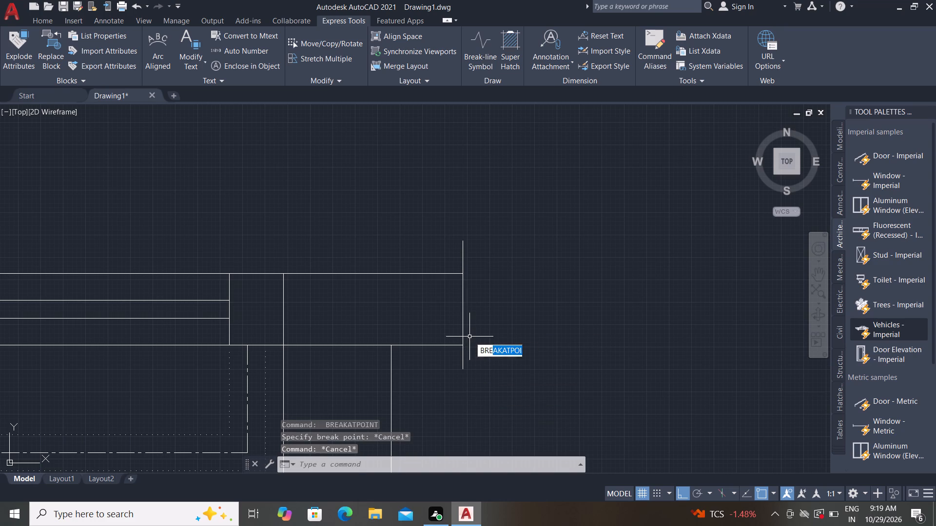
left_click(461, 344)
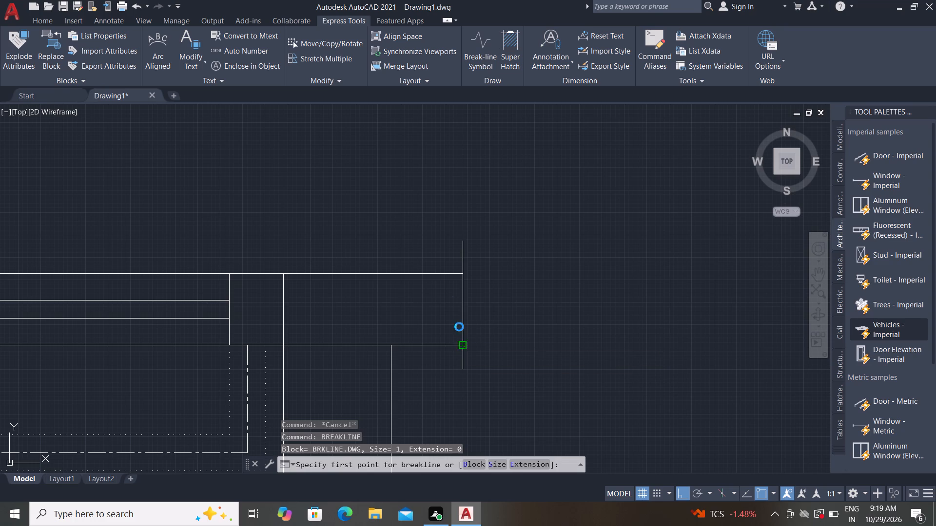
left_click(463, 271)
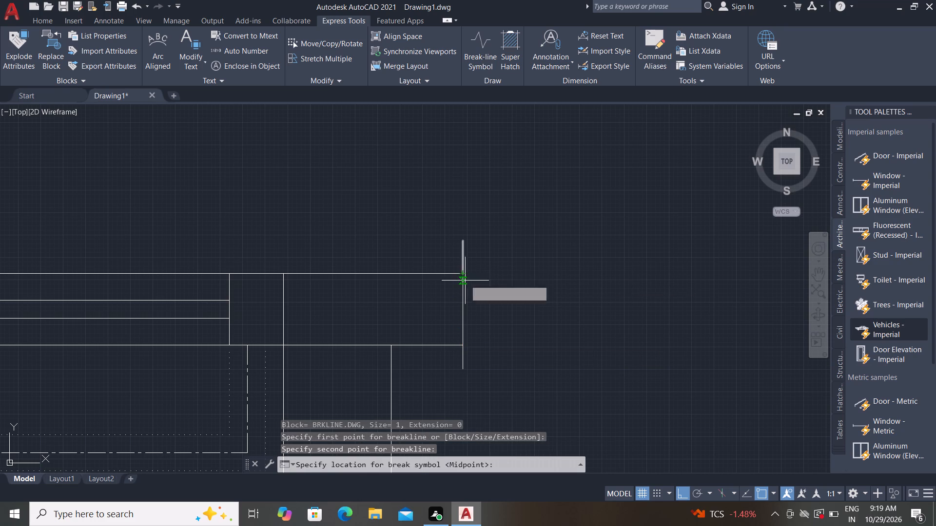
left_click(462, 313)
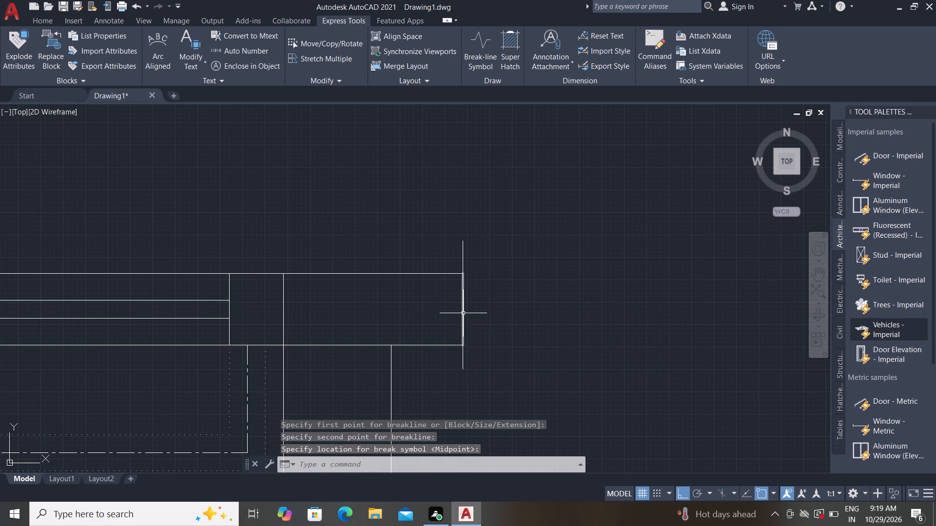
Stretch the right tip of the new break-line zigzag horizontally outward, well away from the vertical line.
scroll(458, 334, "up", 2)
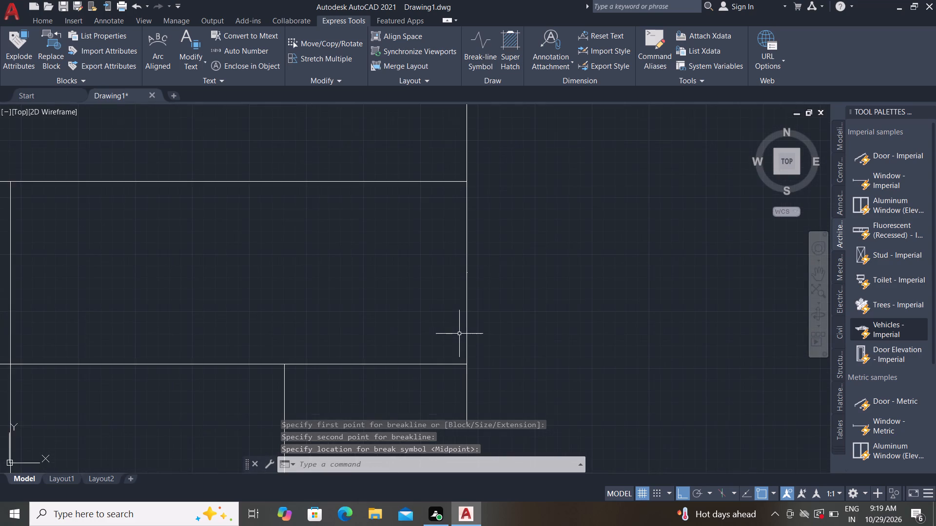
scroll(463, 326, "up", 3)
scroll(473, 245, "down", 2)
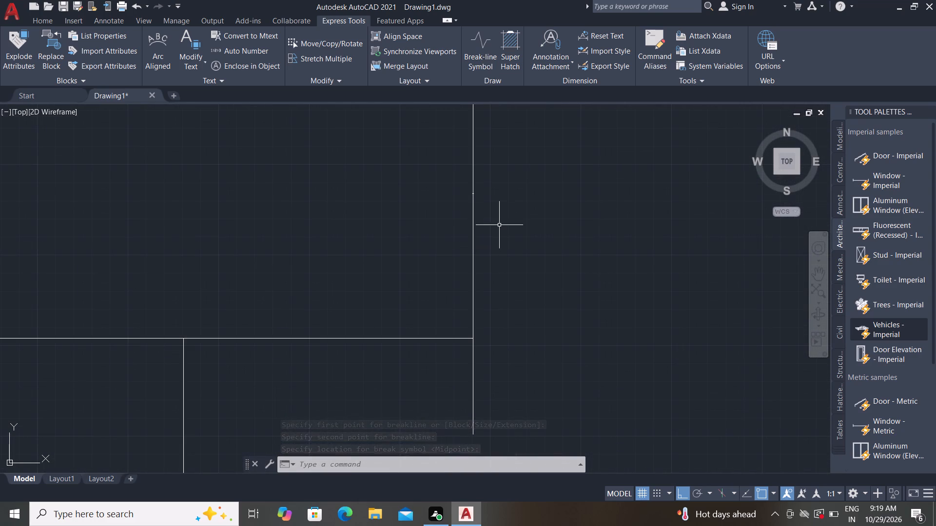
scroll(473, 196, "up", 4)
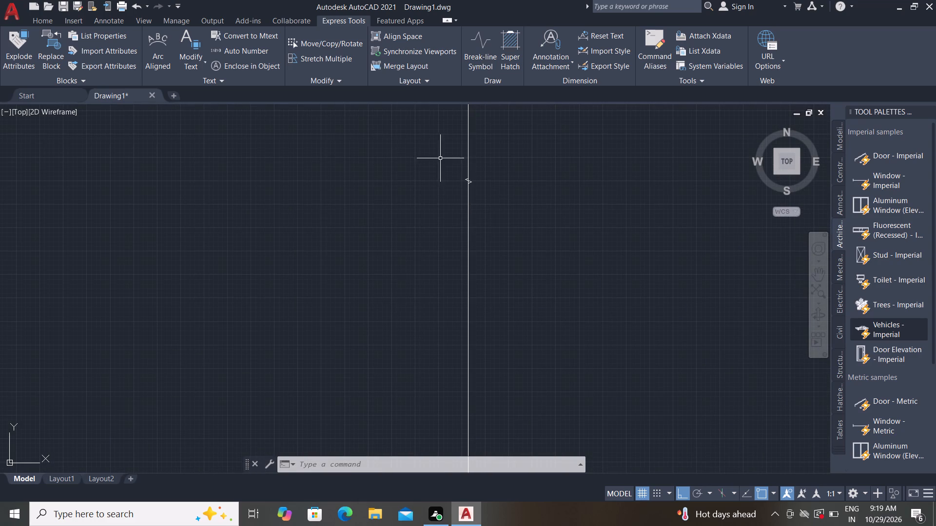
scroll(455, 177, "up", 3)
scroll(507, 188, "up", 1)
middle_click_drag(467, 196, 448, 223)
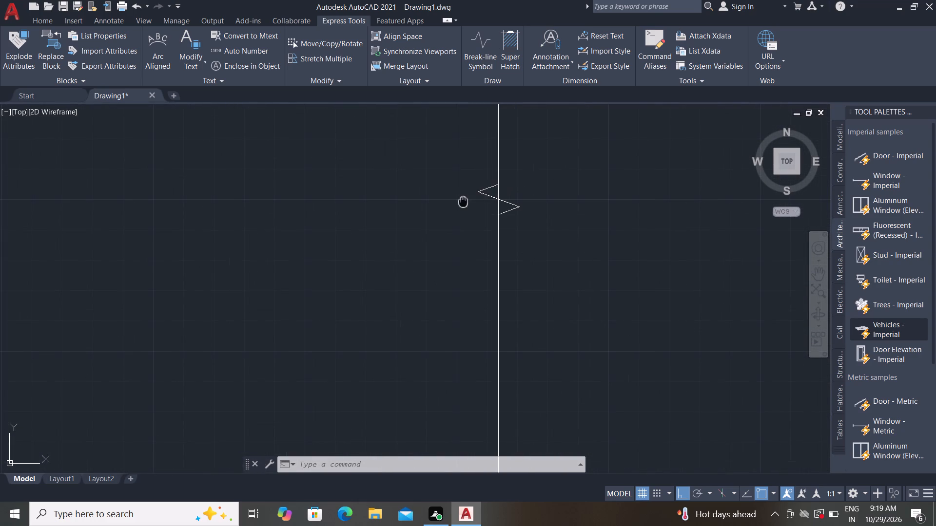
middle_click_drag(448, 223, 391, 337)
scroll(443, 346, "up", 2)
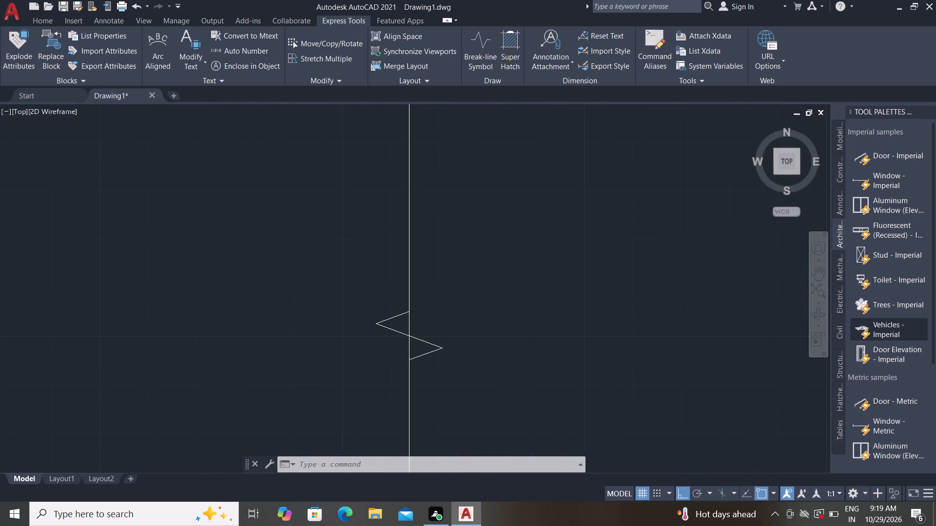
left_click(440, 348)
left_click(440, 348)
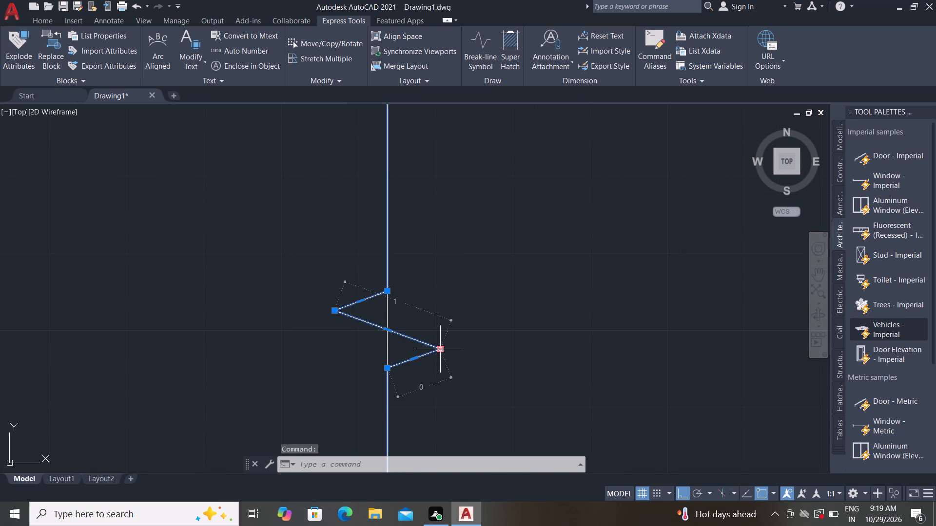
scroll(440, 348, "down", 5)
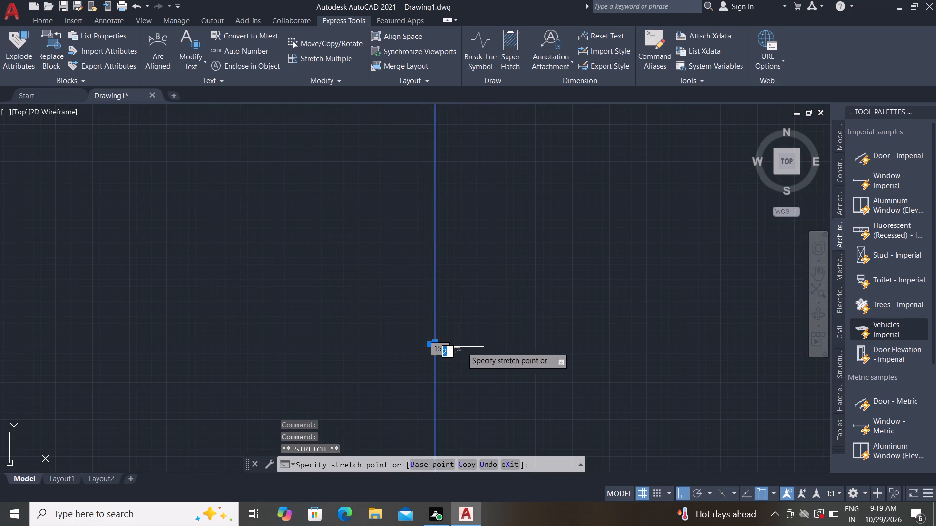
left_click(713, 355)
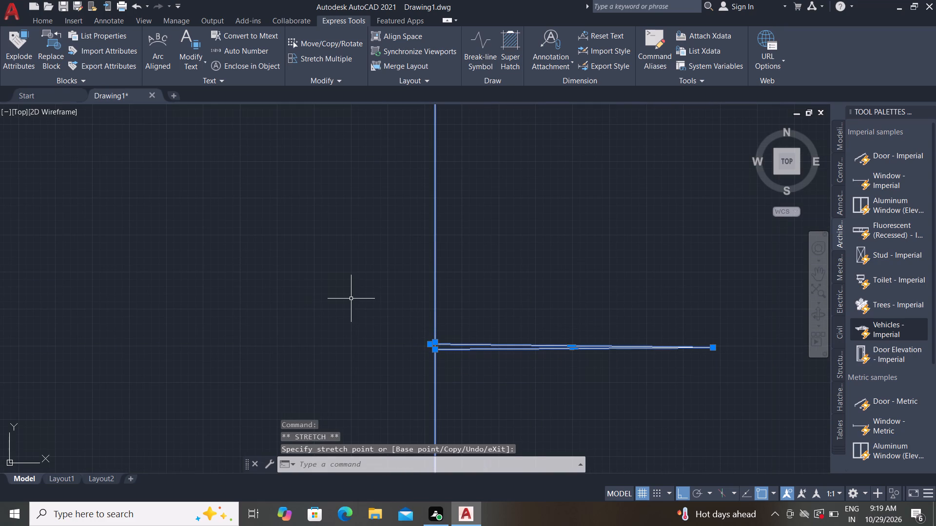
Stretch the left tip of the break-line zigzag horizontally outward on the other side of the vertical line.
scroll(416, 339, "up", 3)
scroll(477, 351, "up", 2)
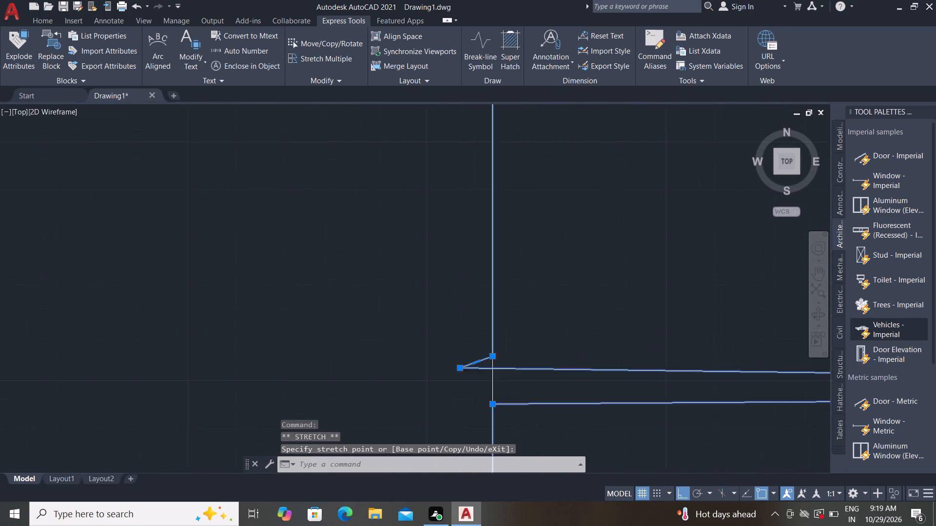
scroll(477, 351, "up", 1)
left_click(432, 398)
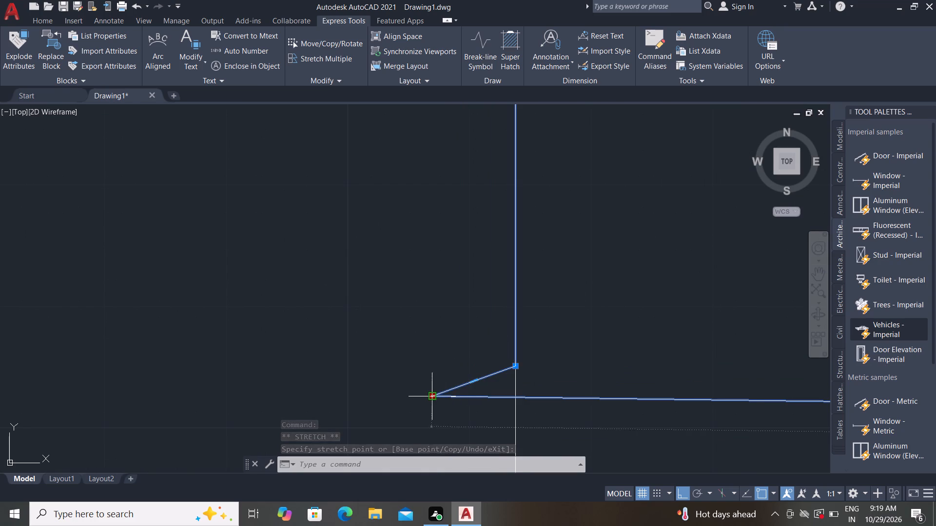
scroll(432, 398, "down", 4)
scroll(42, 315, "down", 2)
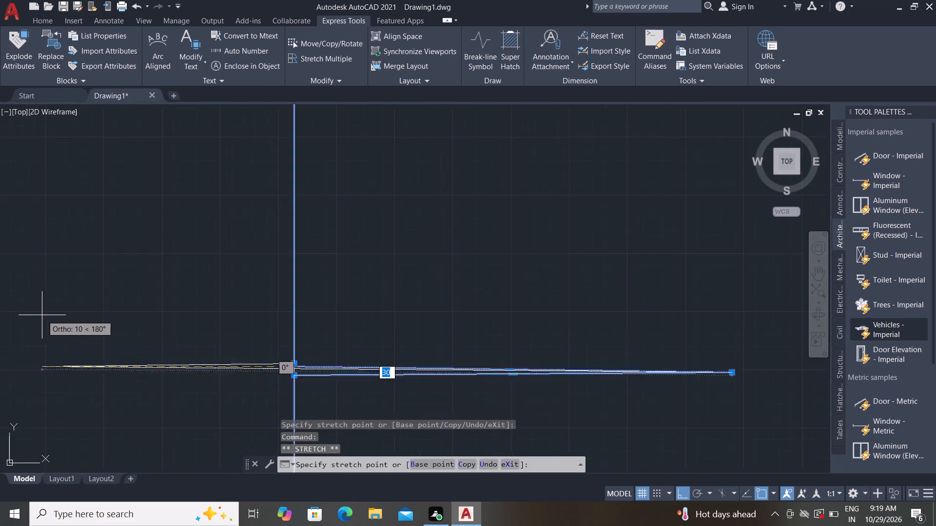
scroll(42, 315, "down", 1)
left_click(0, 294)
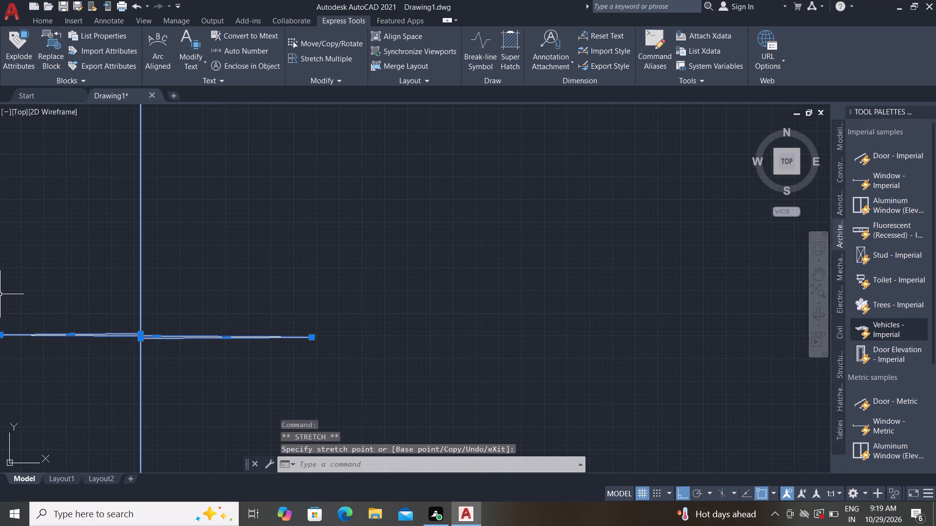
Stretch the vertex where the zigzag leaves the upper part of the vertical break line straight upward.
scroll(136, 340, "up", 3)
scroll(144, 301, "up", 3)
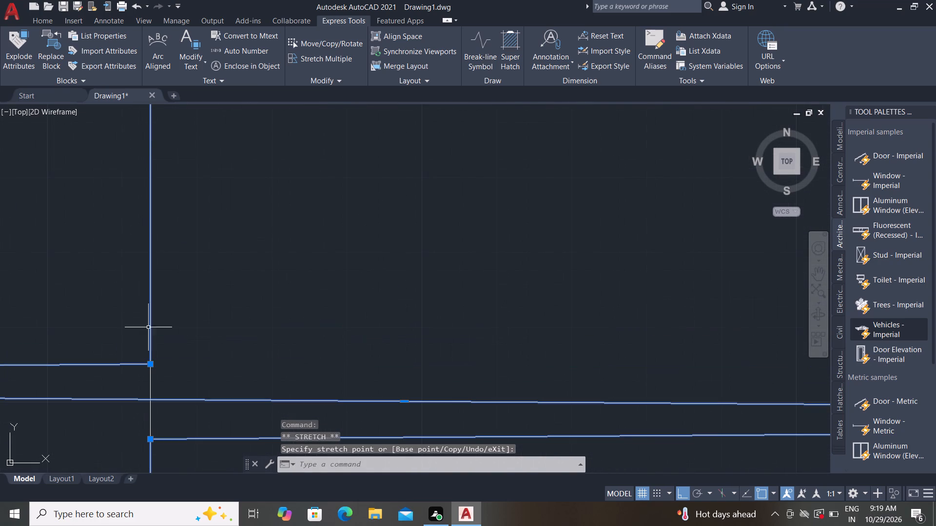
double_click(151, 366)
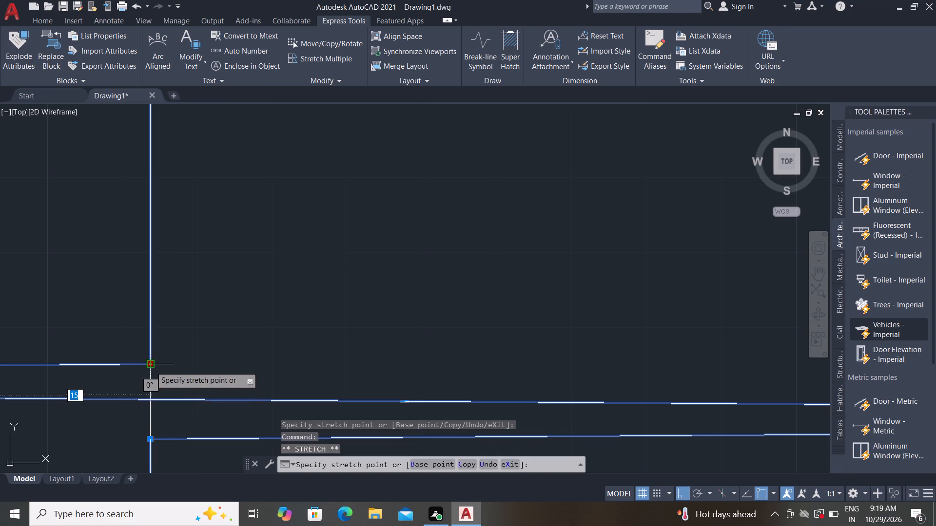
scroll(151, 366, "down", 2)
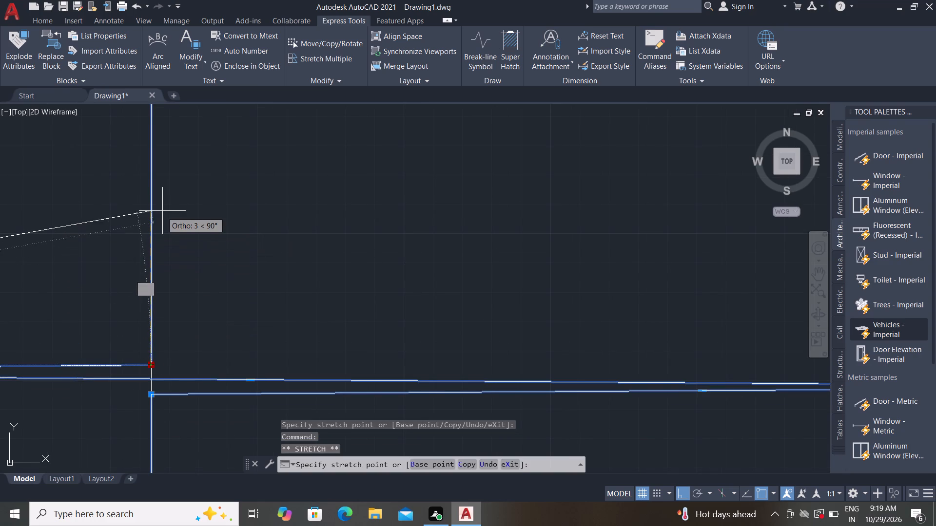
left_click(160, 186)
Stretch the vertex where the zigzag rejoins the lower part of the vertical break line straight downward, and deselect the symbol.
scroll(263, 182, "down", 3)
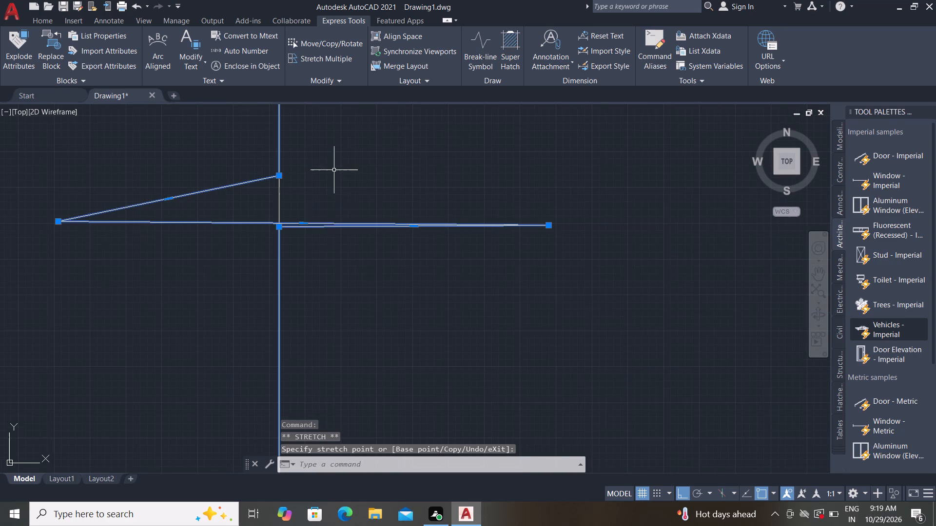
scroll(284, 227, "up", 3)
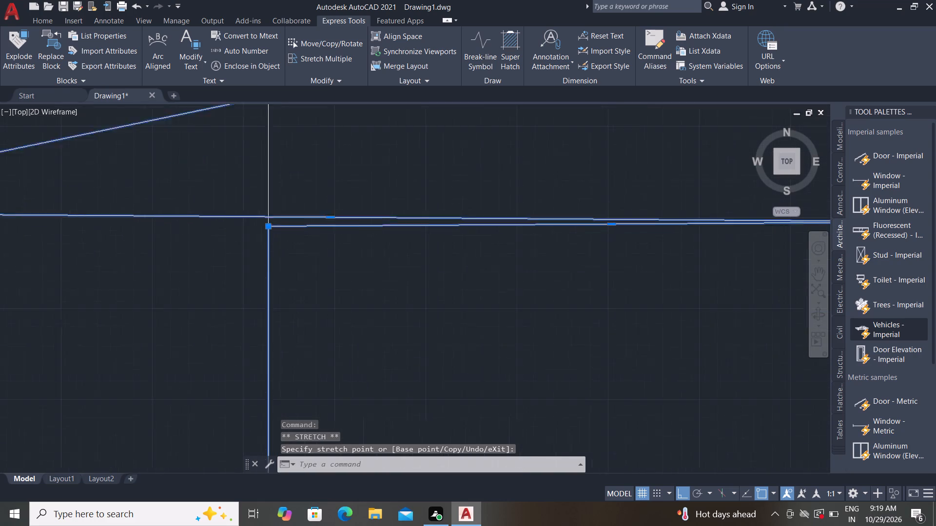
left_click(256, 226)
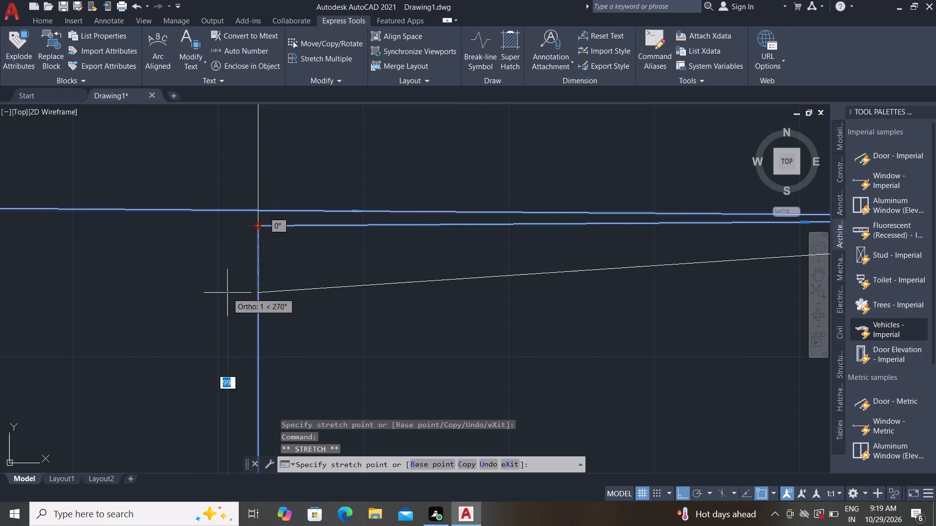
scroll(227, 293, "down", 4)
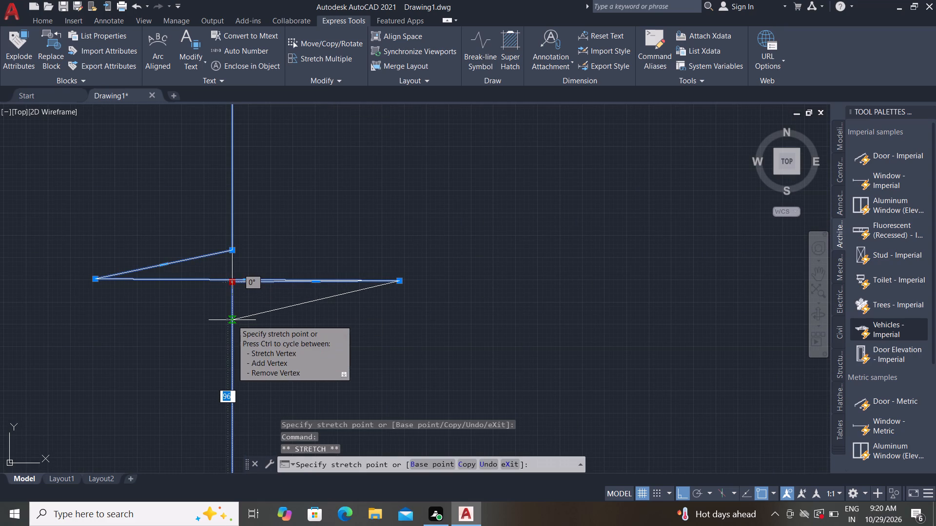
left_click(232, 320)
middle_click_drag(228, 279, 275, 244)
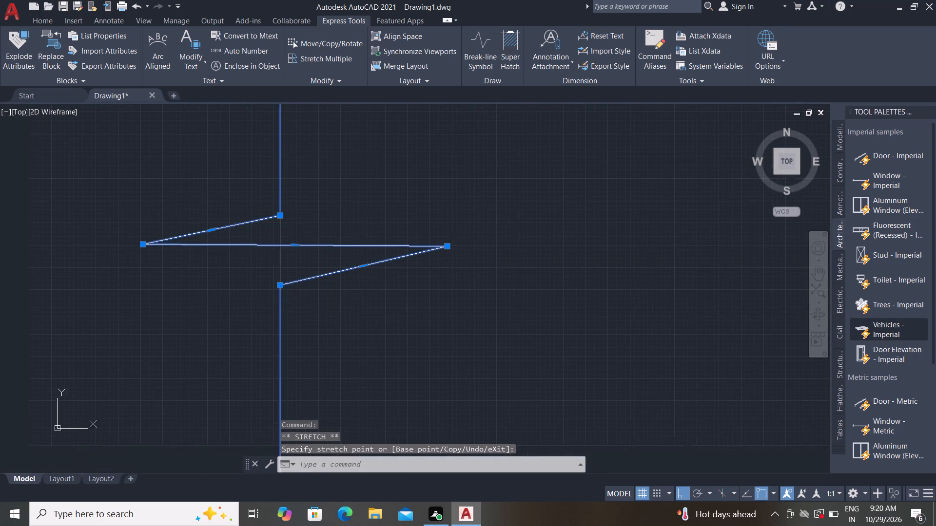
key("Escape")
key("Escape")
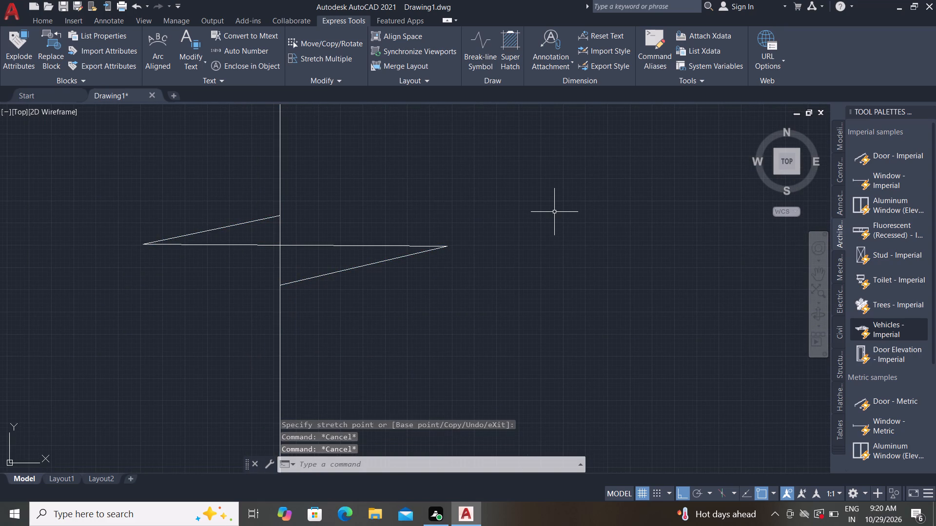
Trim away the straight vertical line segments inside the right-hand zigzag, both below and above its middle stroke.
type("TR")
key("space")
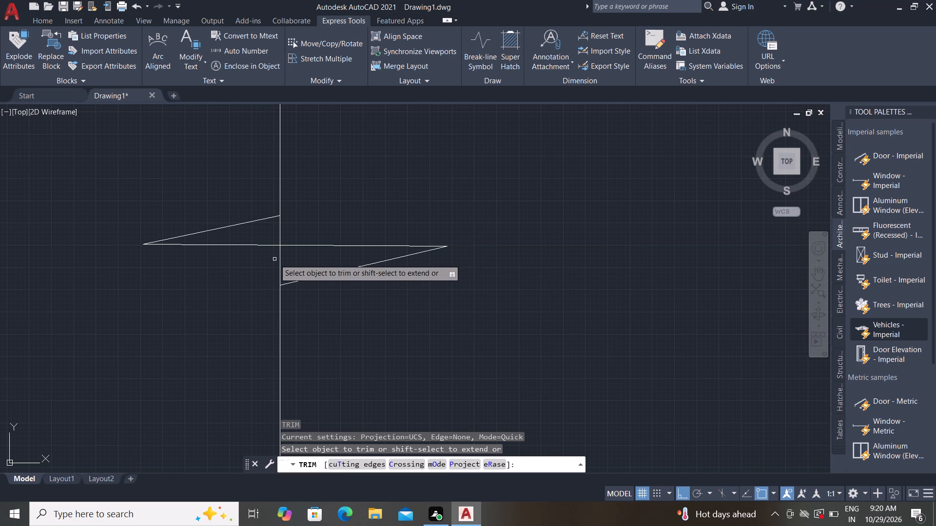
left_click(275, 259)
left_click(288, 260)
left_click(258, 225)
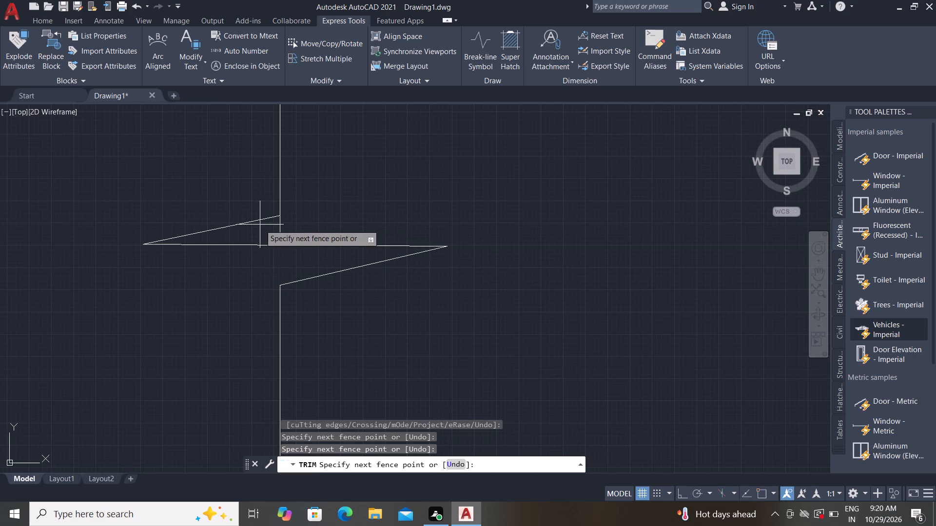
left_click(317, 223)
scroll(466, 373, "down", 5)
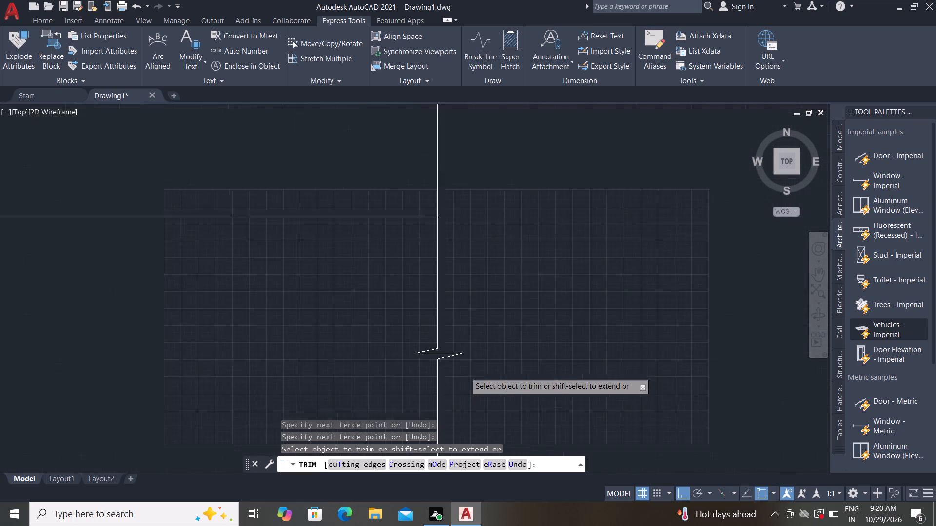
scroll(465, 372, "down", 1)
middle_click_drag(474, 357, 500, 283)
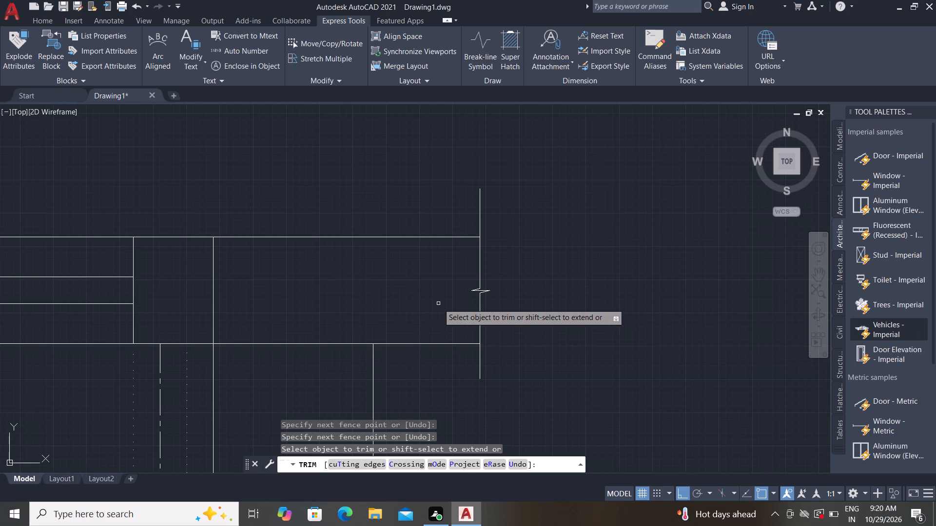
scroll(438, 301, "down", 1)
middle_click_drag(423, 301, 734, 281)
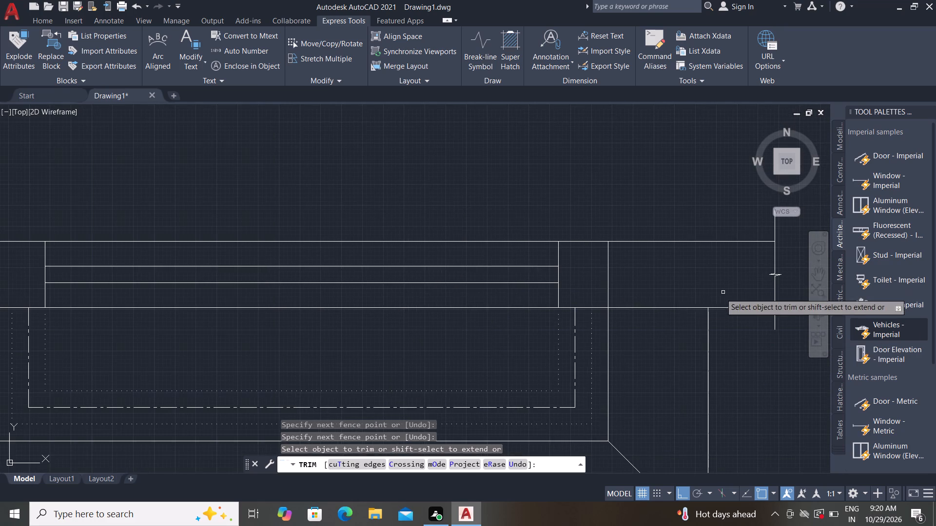
scroll(597, 284, "down", 2)
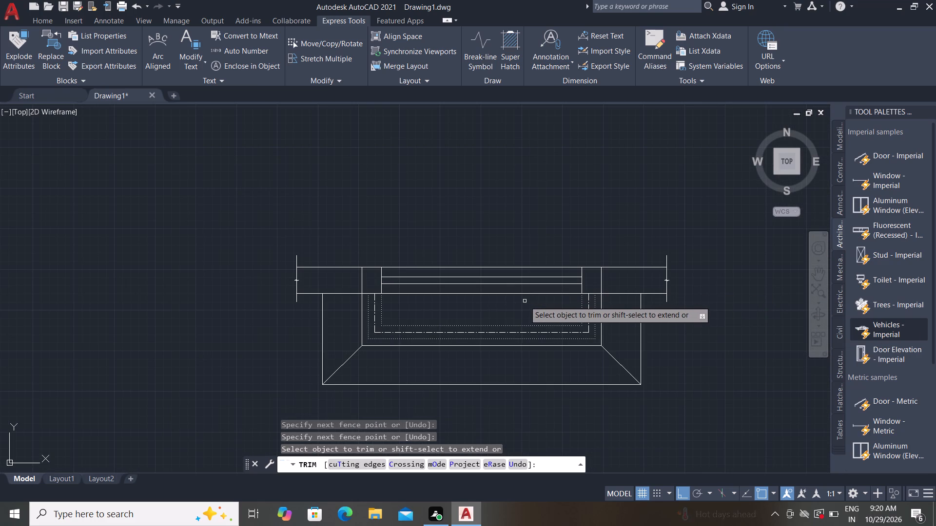
key("Escape")
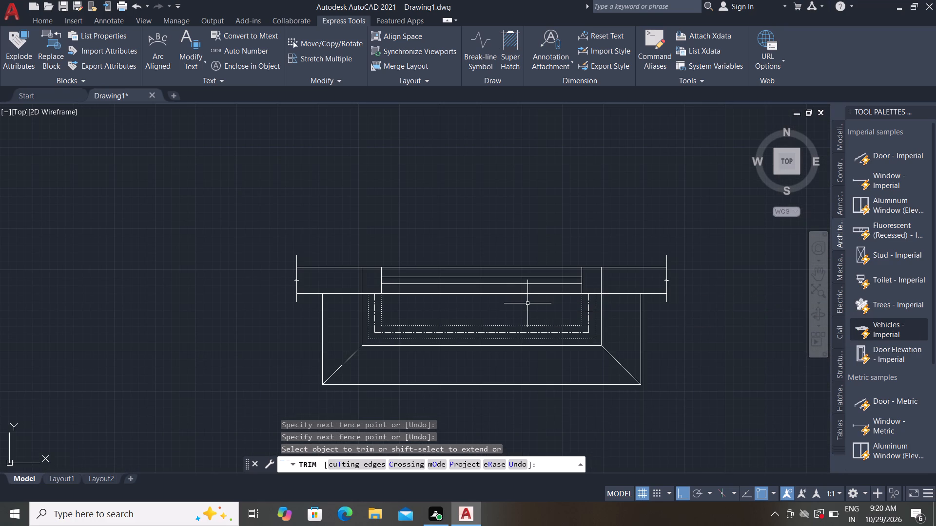
Draw a vertical section line about 1409 mm long through the midpoint of the wall's upper edge, ending in a 200 mm leftward tail at its lower end.
key("Escape")
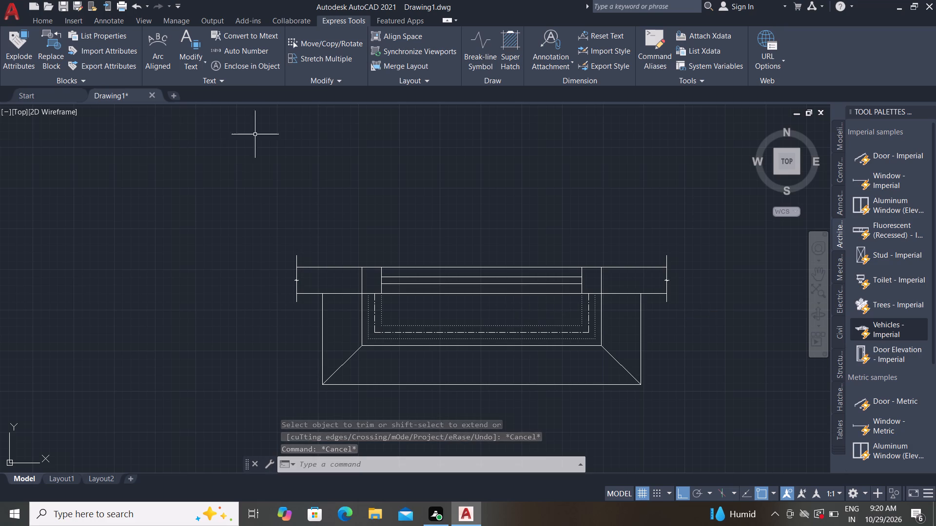
left_click(40, 21)
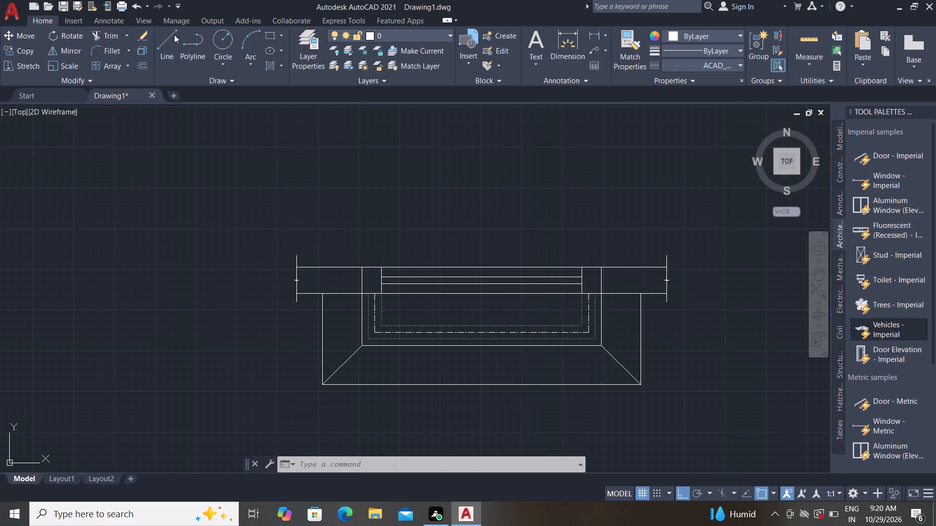
left_click(167, 37)
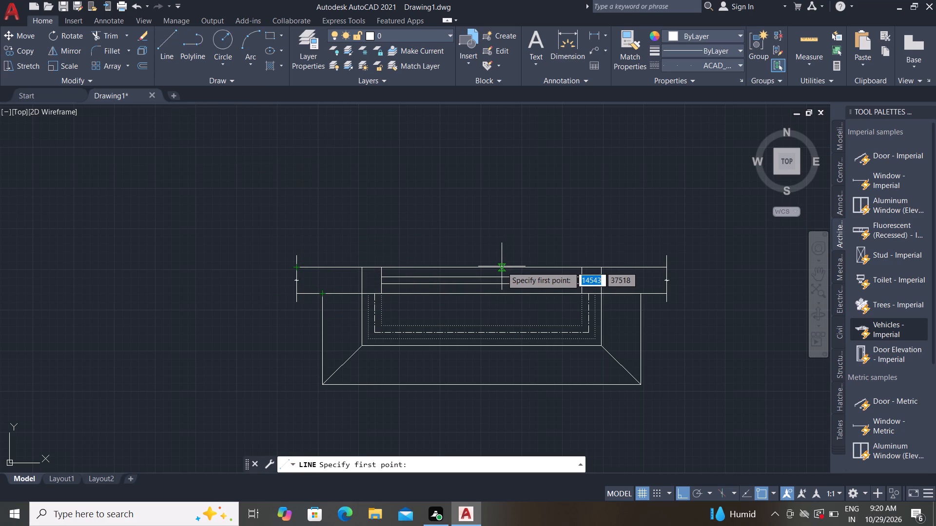
left_click(482, 265)
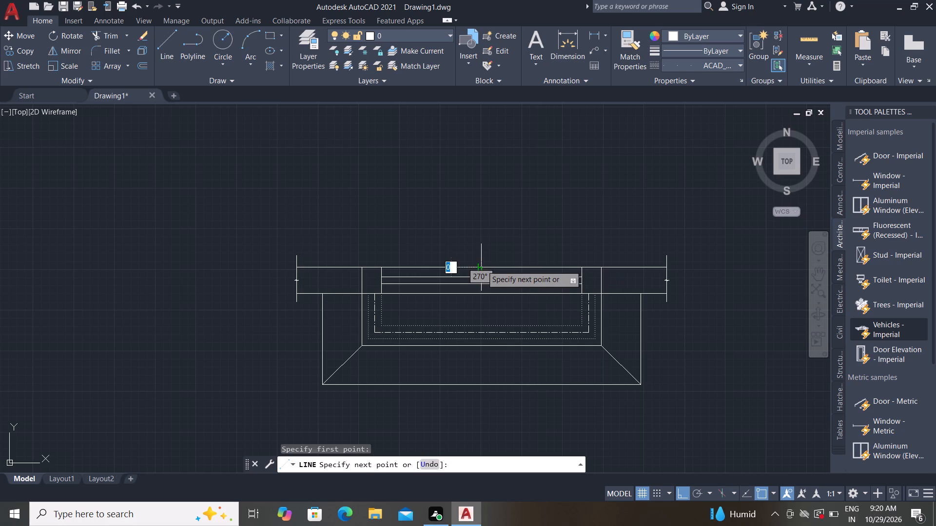
left_click(484, 237)
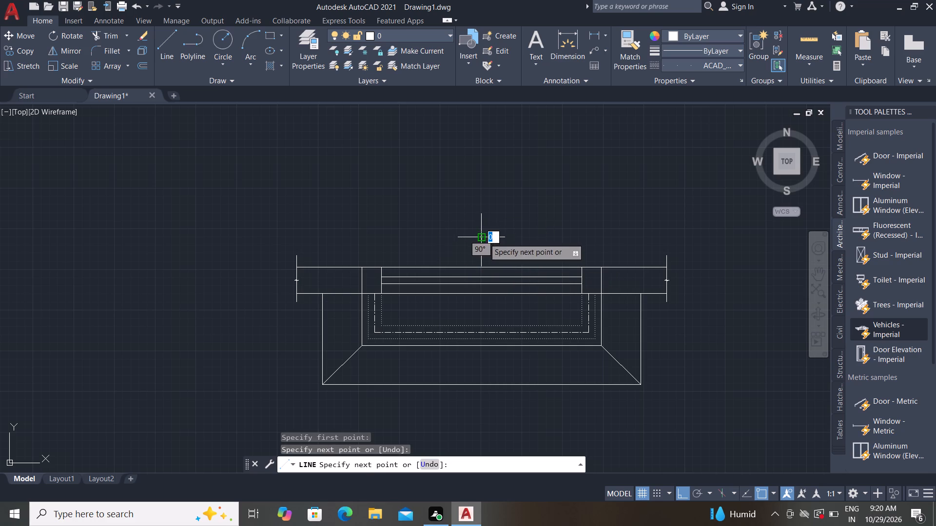
left_click(482, 421)
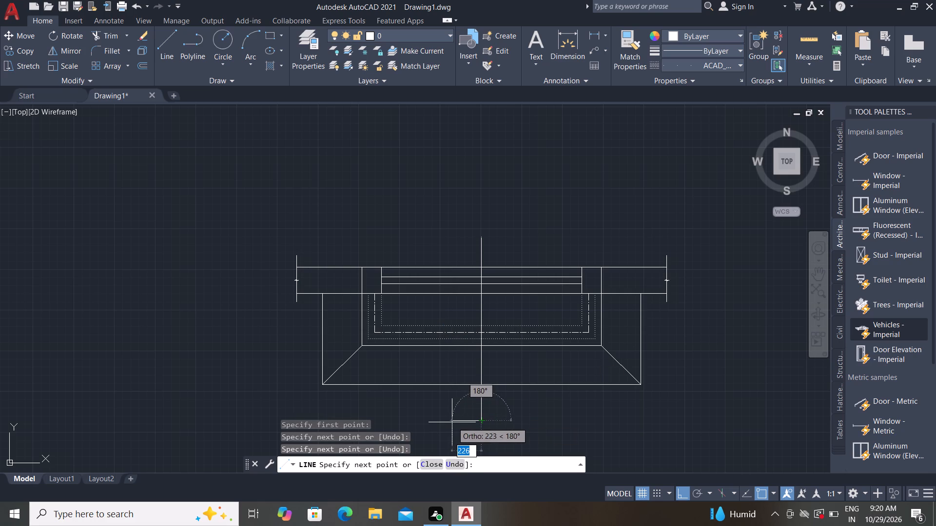
key("2")
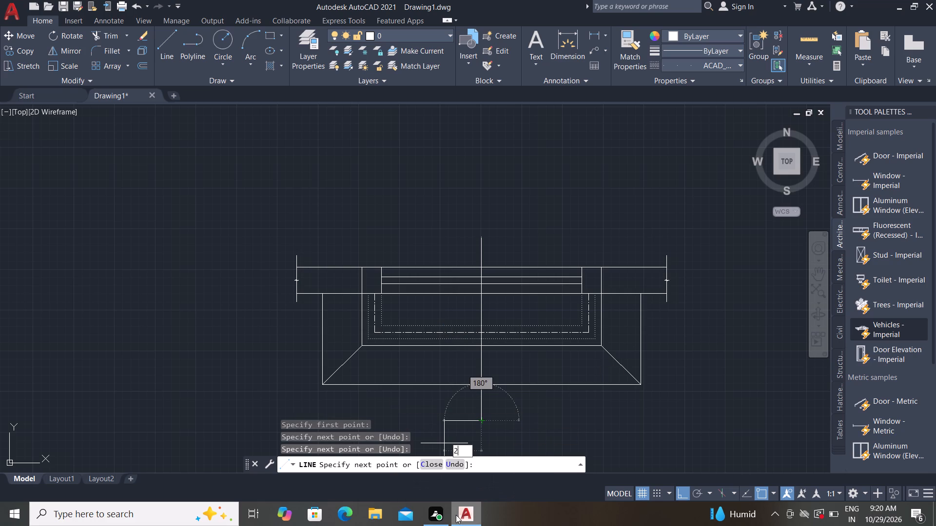
type("00")
key("space")
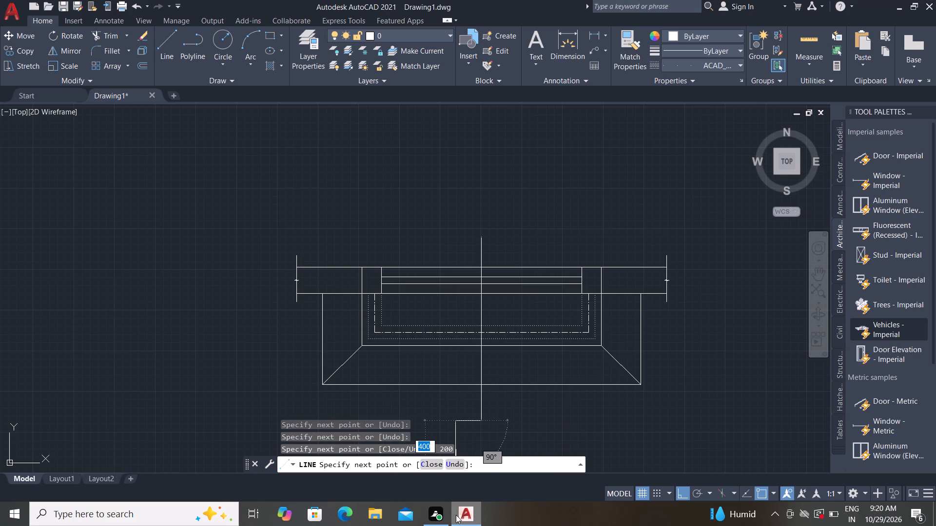
key("Escape")
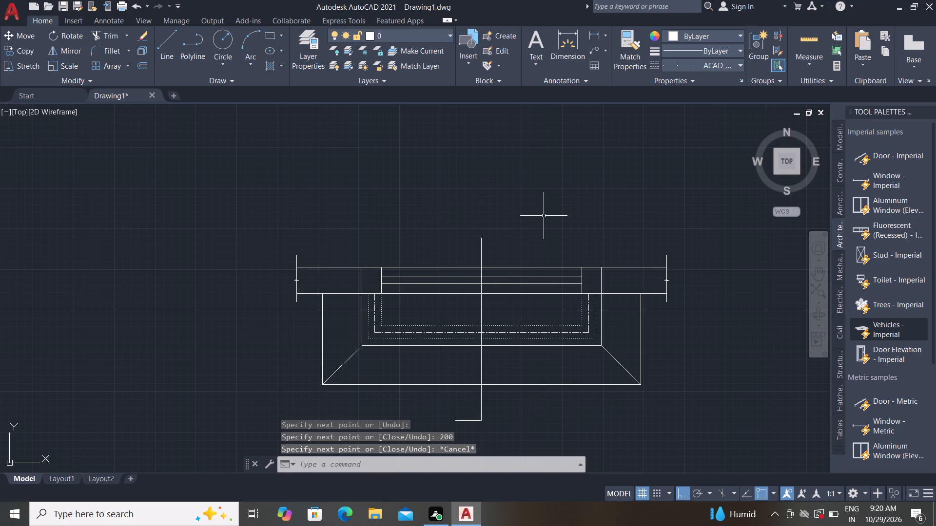
Draw a 200 mm horizontal tail leftward from the upper end of the vertical section line.
type("L")
key("space")
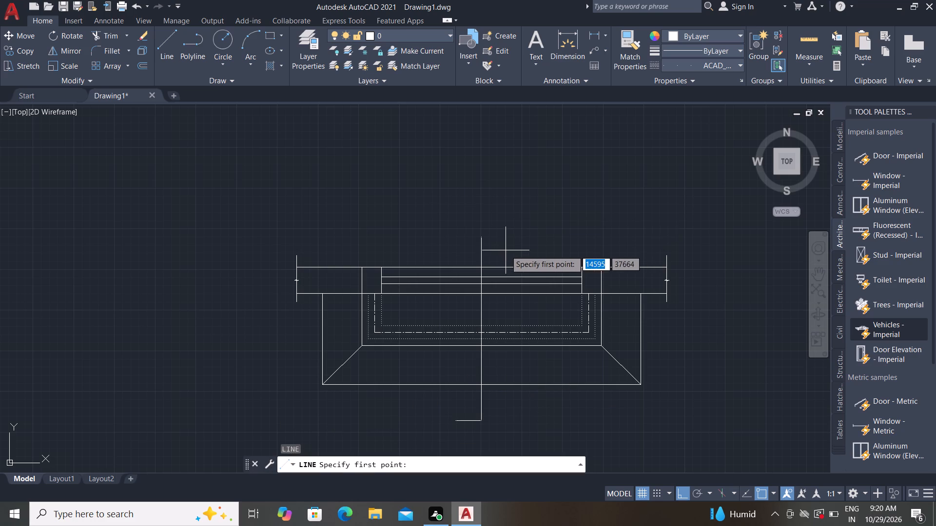
left_click(480, 235)
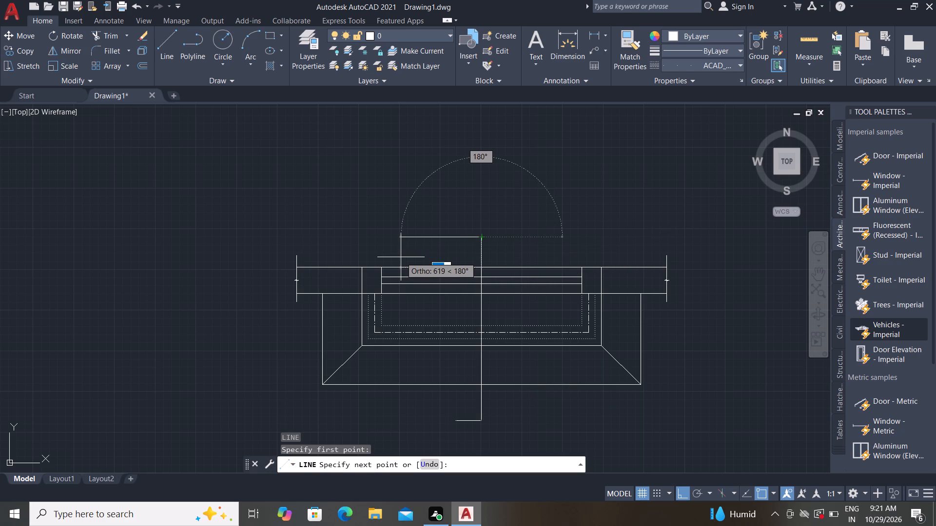
key("2")
type("00")
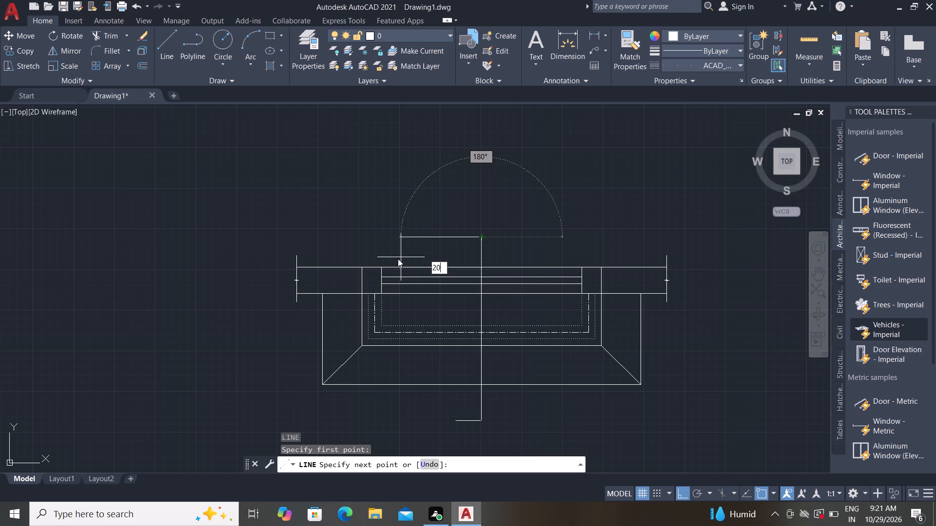
key("space")
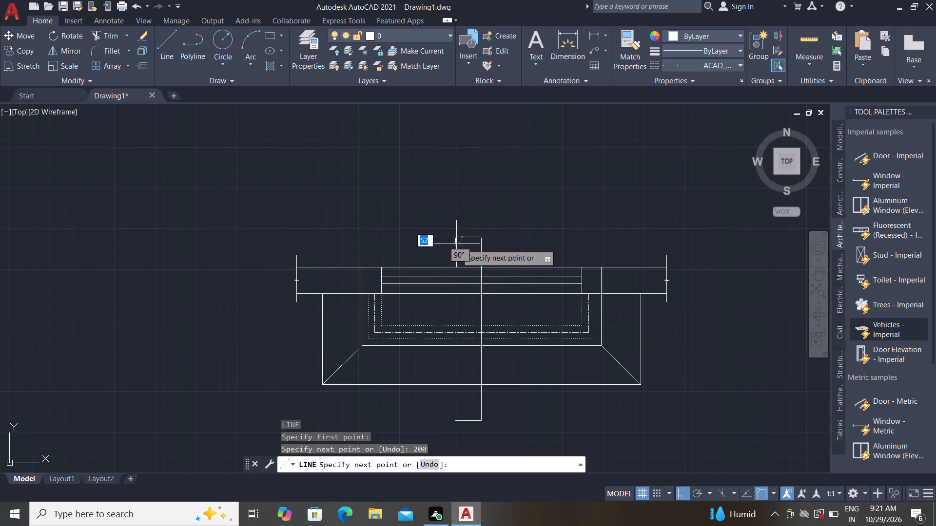
scroll(453, 229, "up", 4)
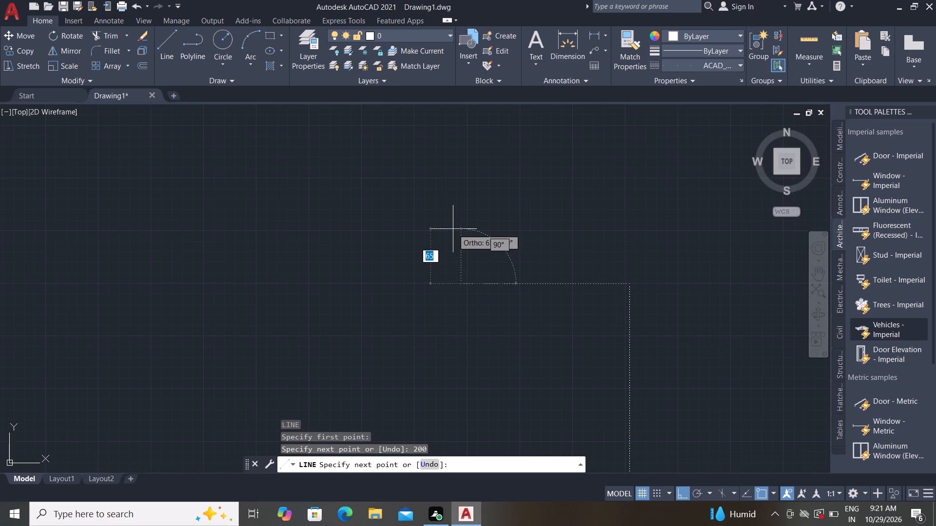
scroll(442, 295, "down", 2)
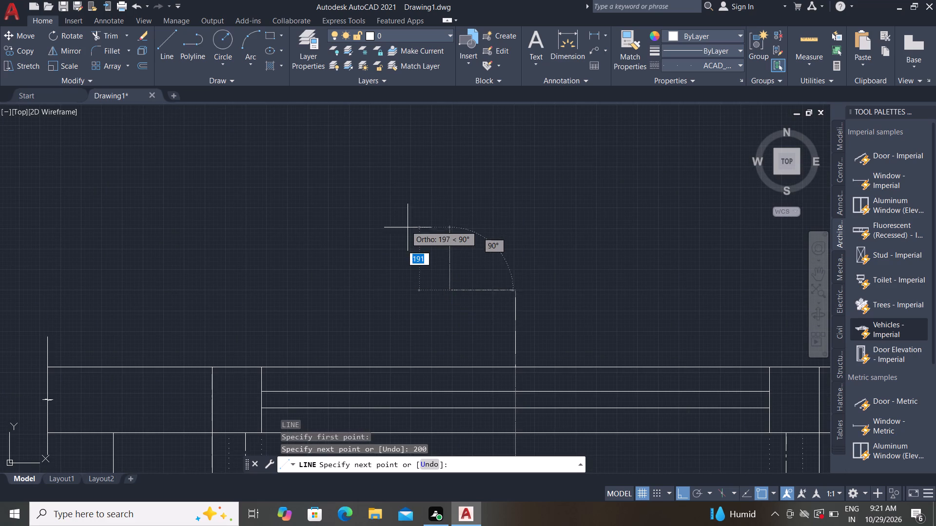
key("Escape")
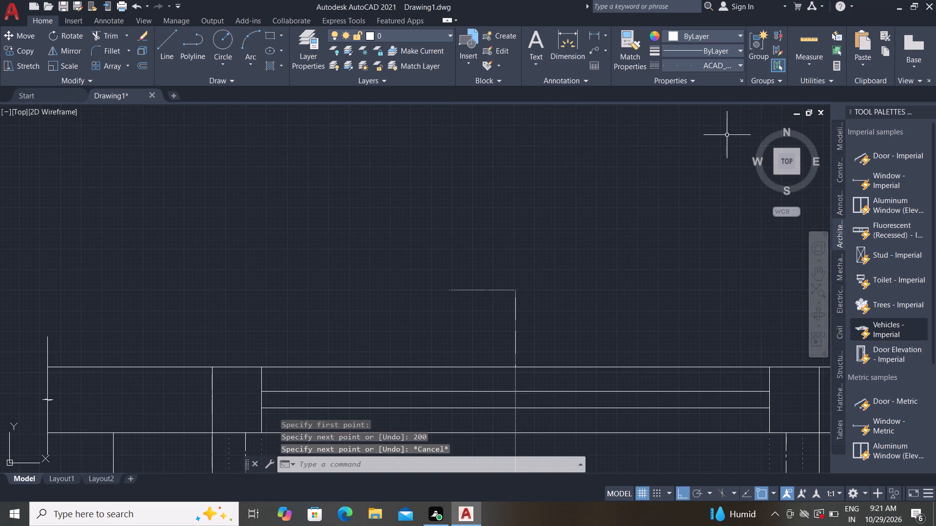
Set the current linetype to ByLayer.
left_click(724, 64)
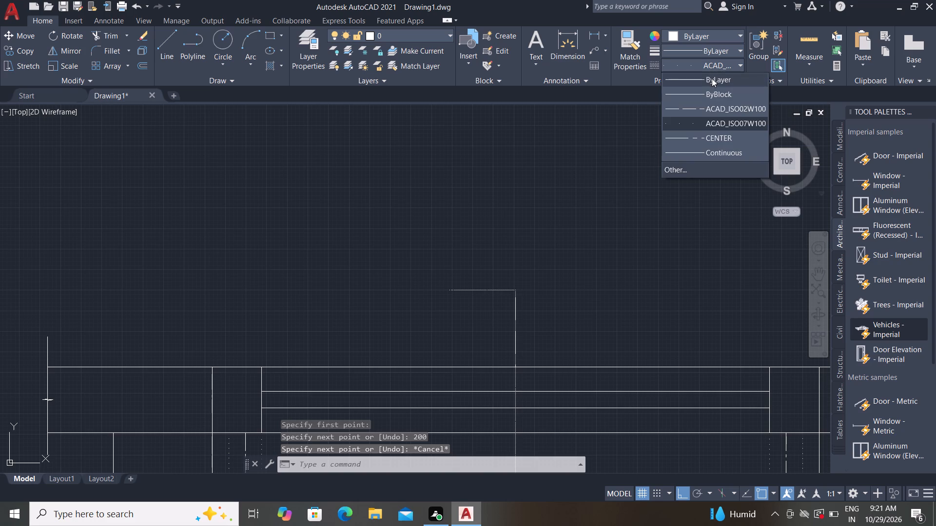
left_click(712, 78)
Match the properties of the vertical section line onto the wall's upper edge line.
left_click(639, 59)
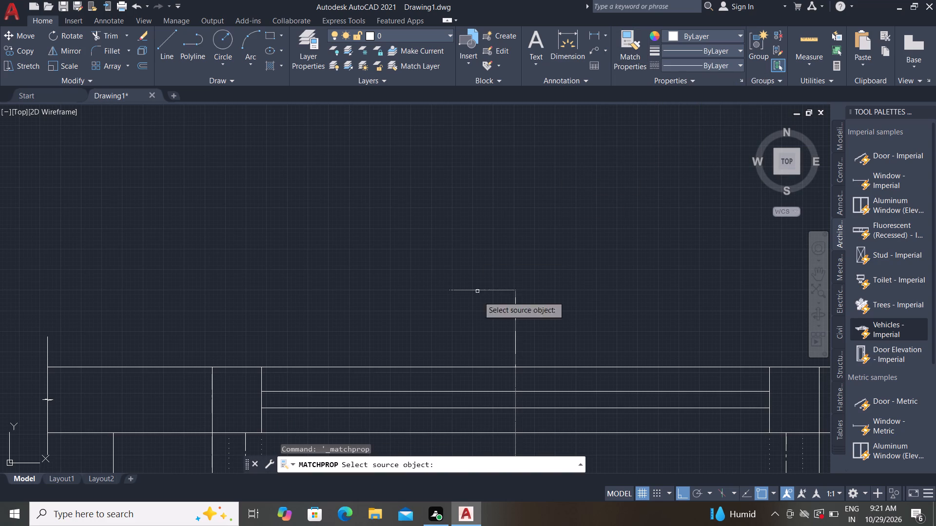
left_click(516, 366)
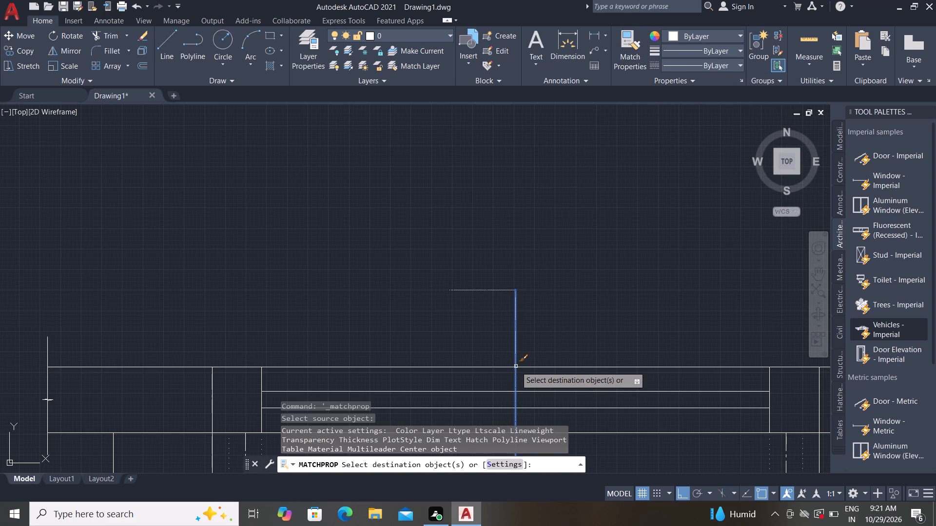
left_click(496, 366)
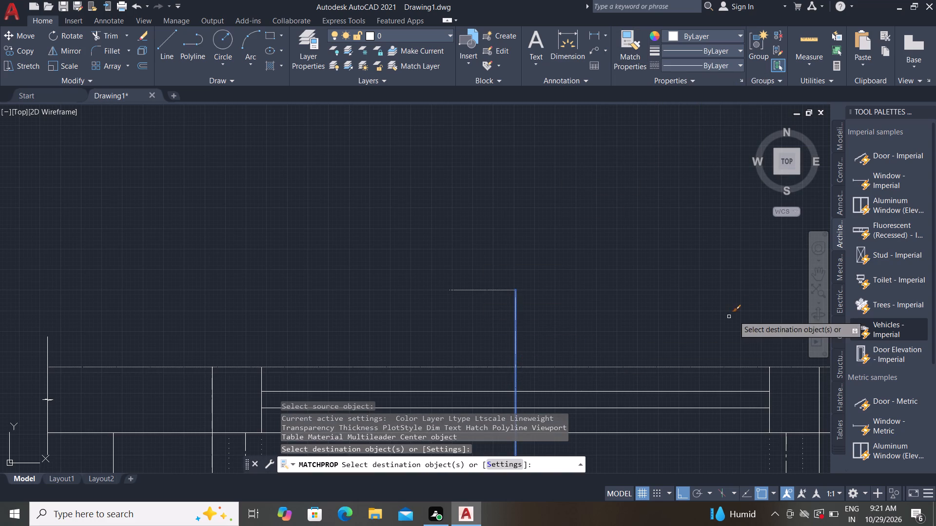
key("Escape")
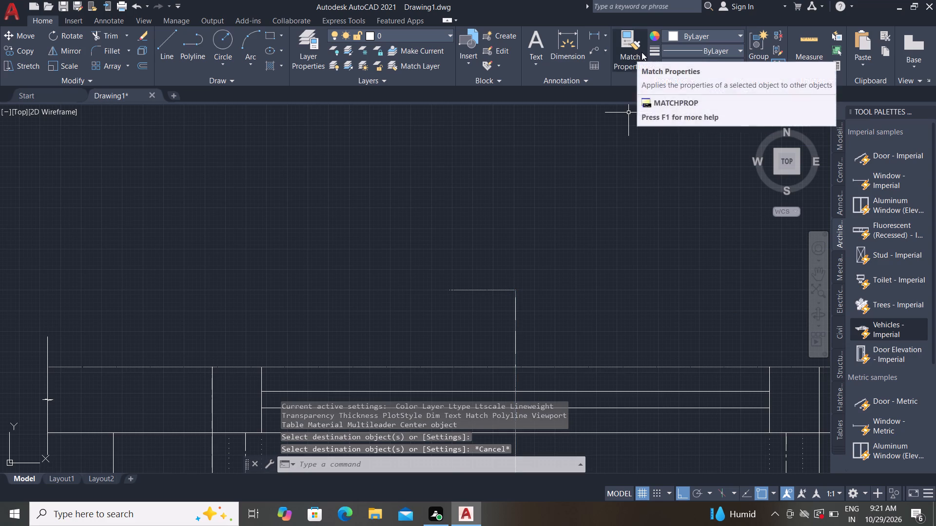
Match the continuous upper window line's properties onto the wall's upper edge, the vertical section line and its upper tail.
left_click_drag(639, 25, 645, 0)
left_click(623, 55)
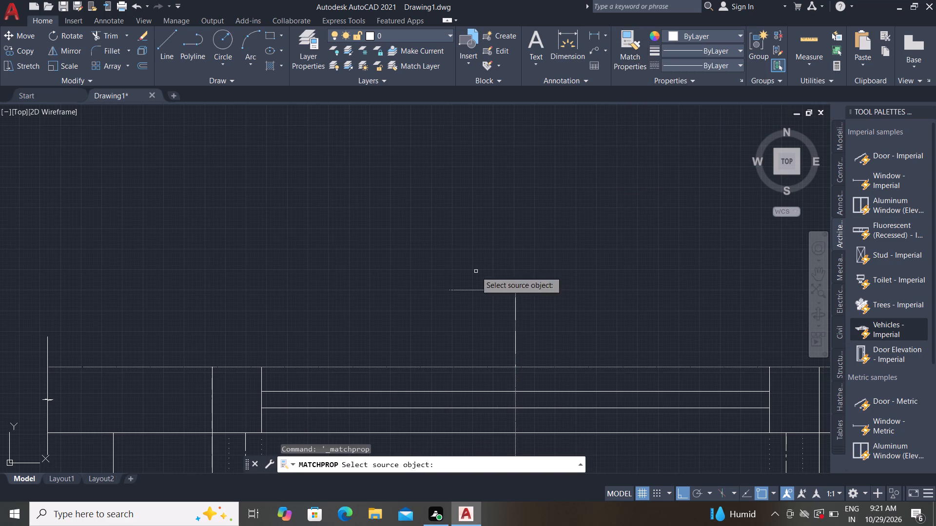
left_click(415, 391)
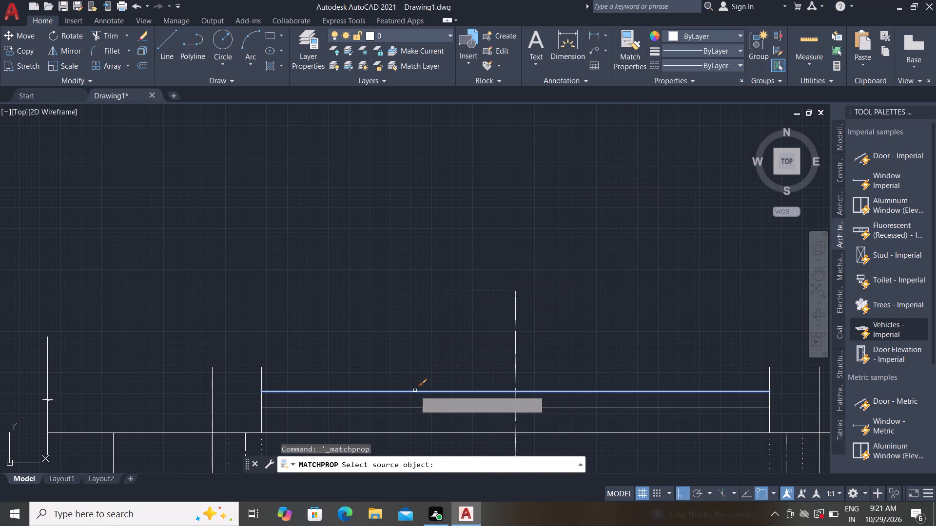
left_click(429, 366)
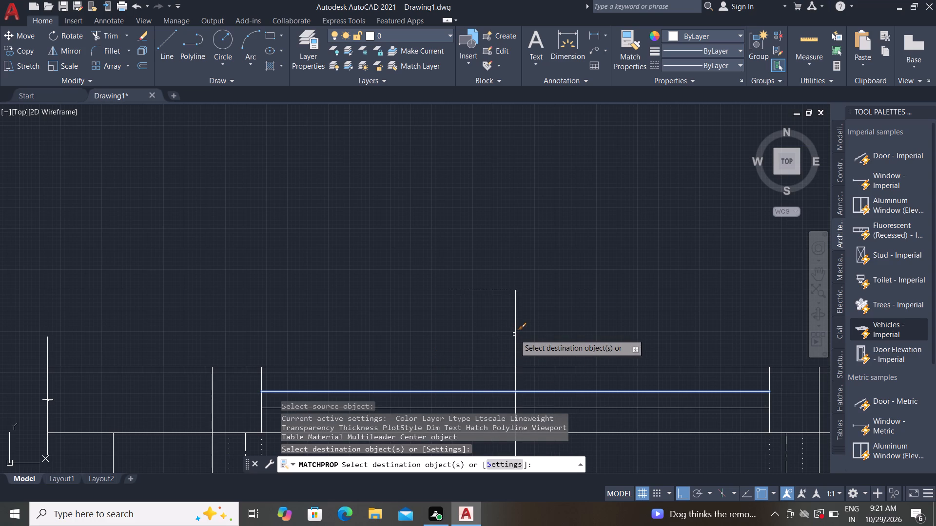
left_click(514, 335)
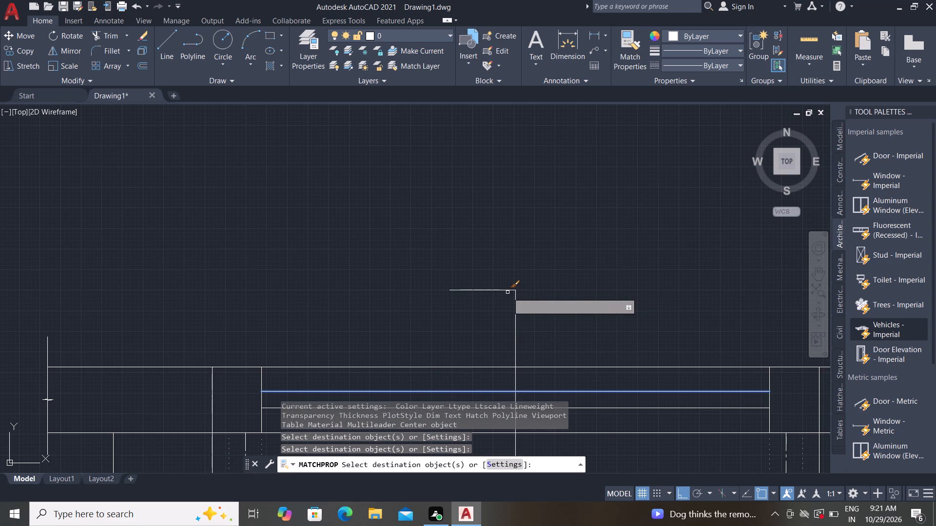
left_click(507, 291)
key("Escape")
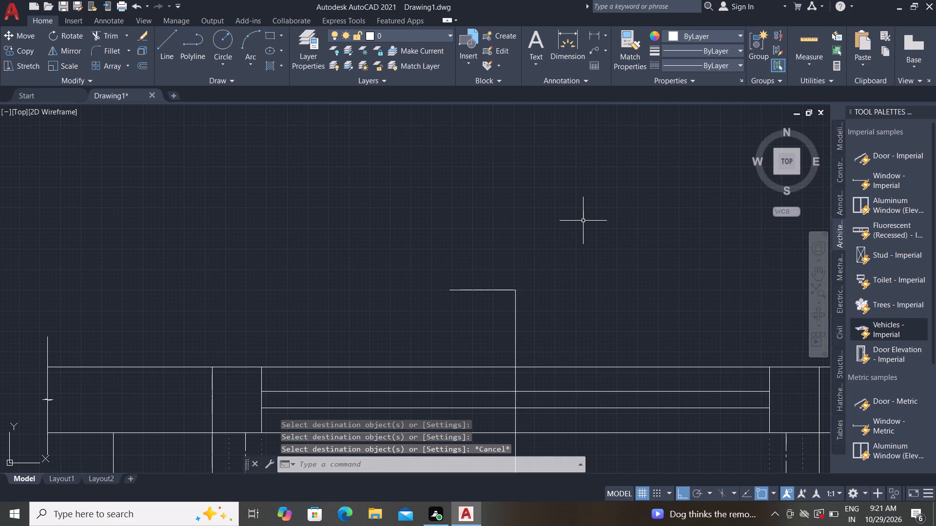
With Ortho off, draw a half-arrowhead under the upper tail: a line sloping down from its free end, and a vertical line back up to the tail.
type("L")
key("space")
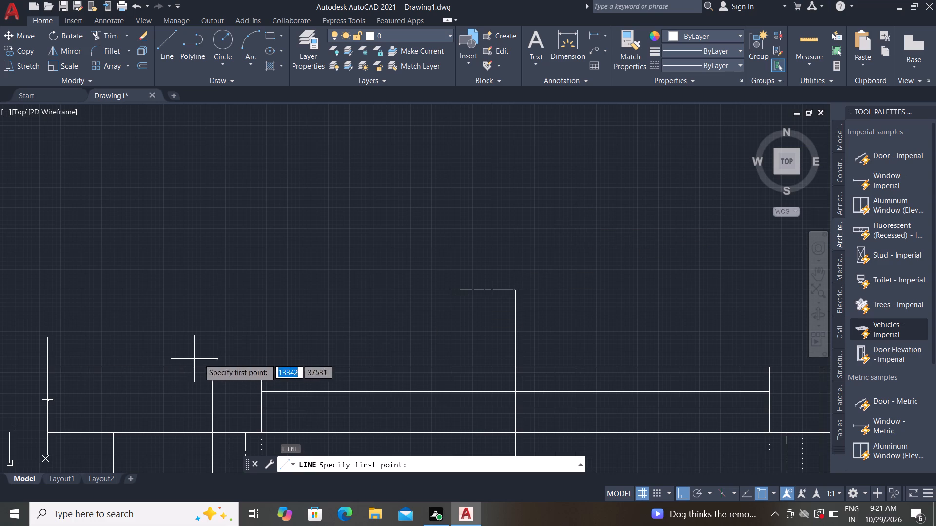
left_click(449, 294)
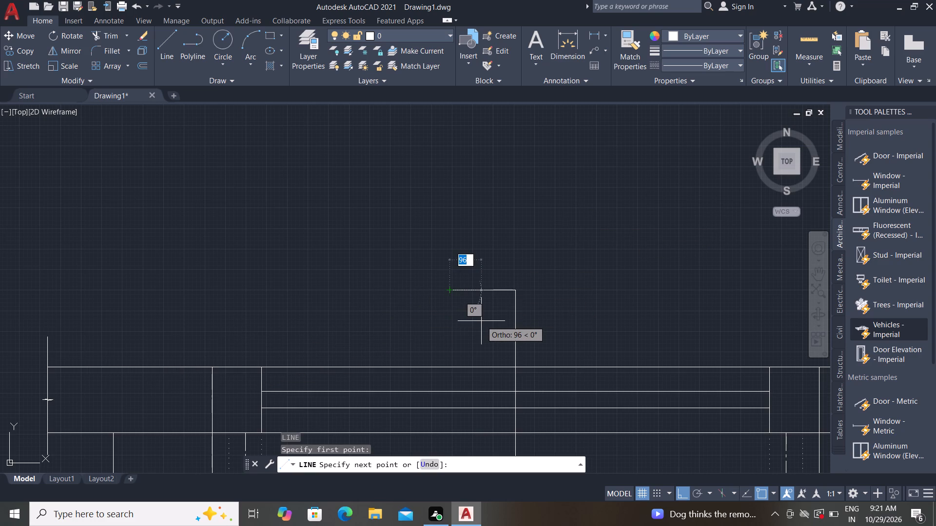
key("F8")
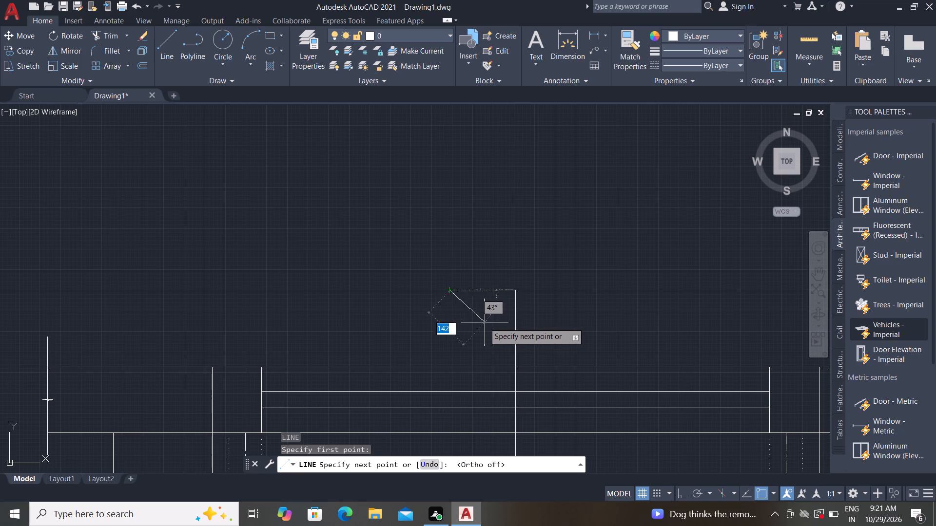
scroll(498, 319, "up", 1)
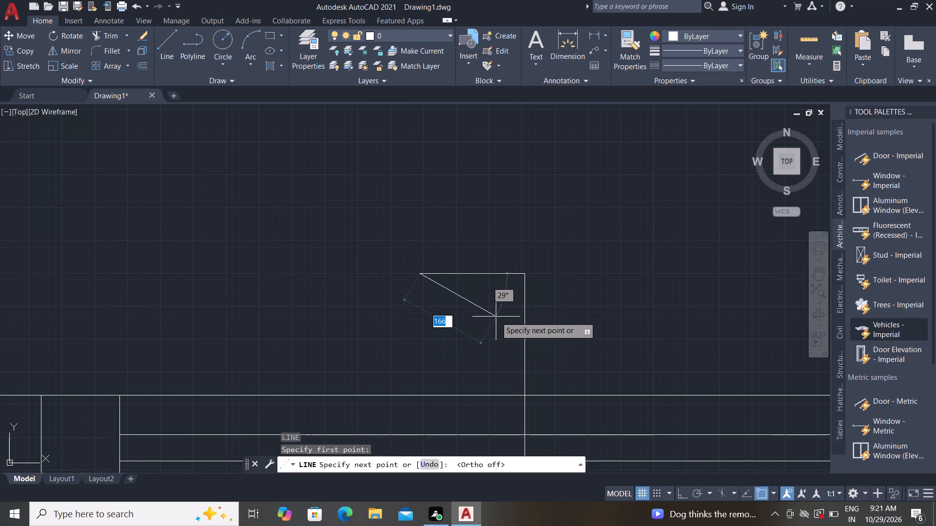
left_click(489, 317)
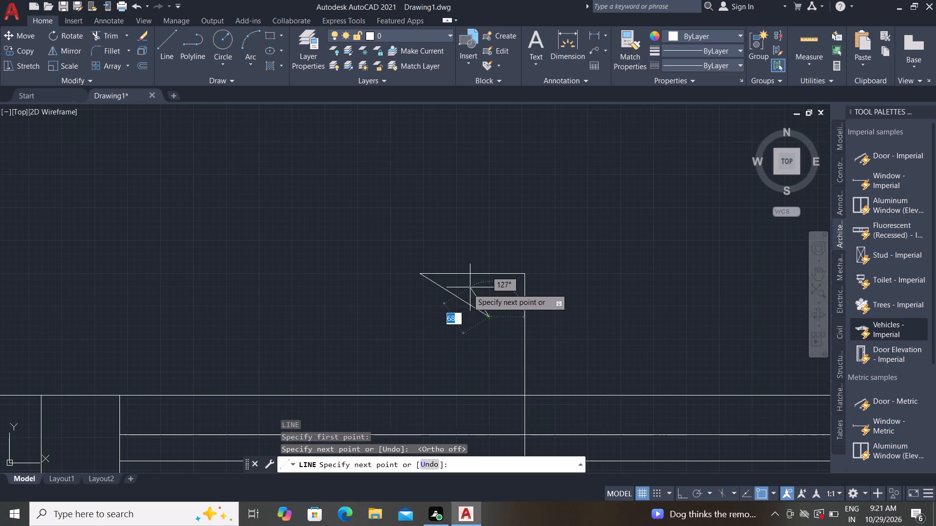
left_click(491, 276)
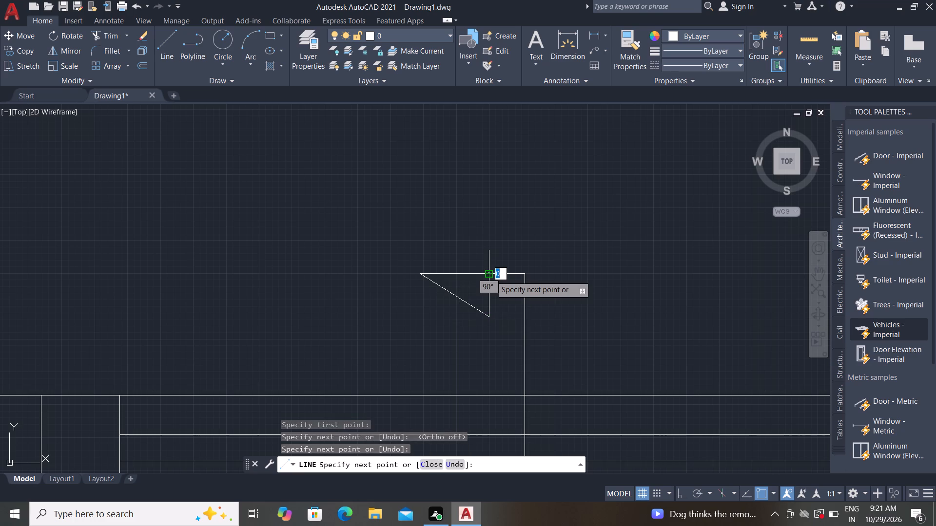
key("Escape")
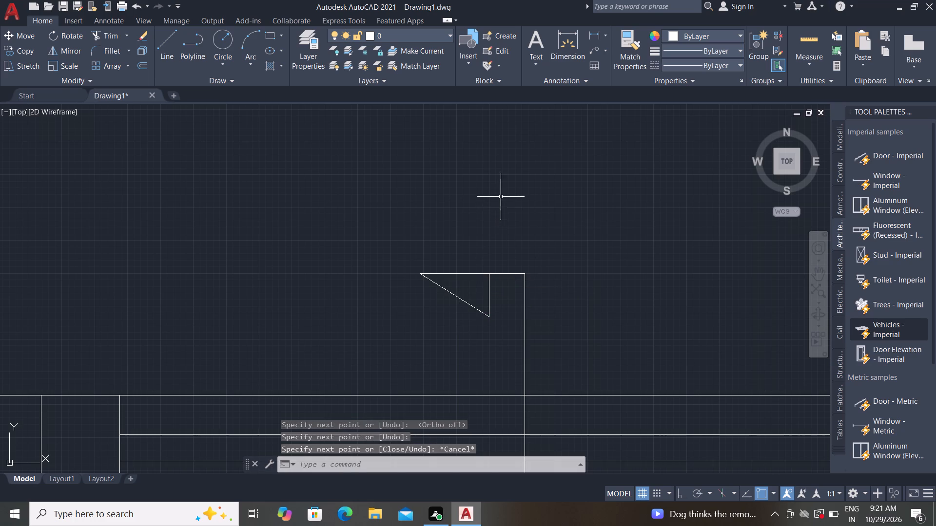
Draw a half-arrowhead above the section line's lower tail: a line sloping up from its free end, and a vertical about 102 mm down to the tail.
scroll(501, 196, "down", 1)
scroll(504, 151, "down", 4)
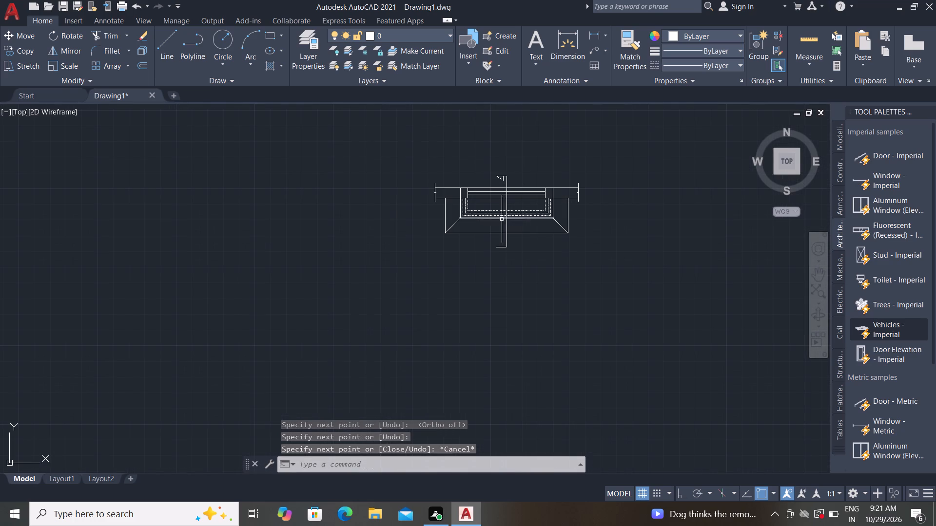
scroll(496, 251, "up", 4)
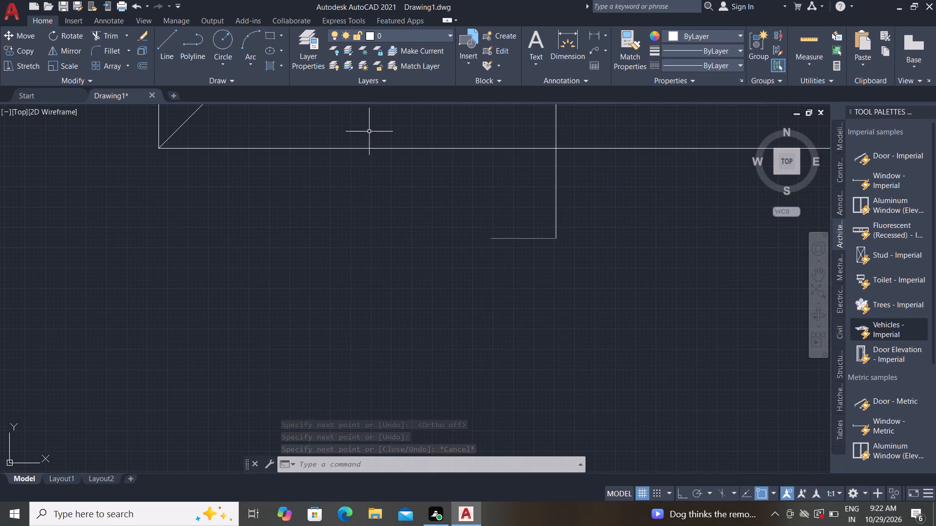
left_click(166, 34)
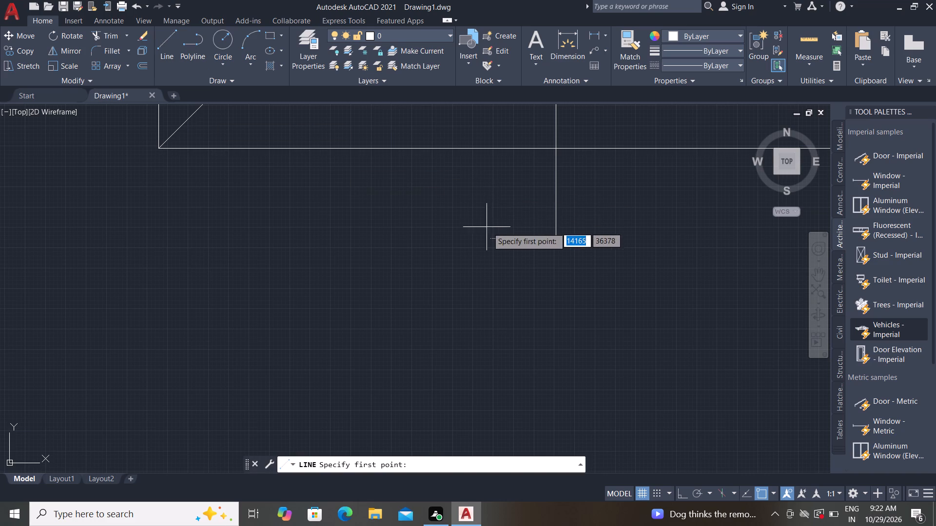
left_click(491, 240)
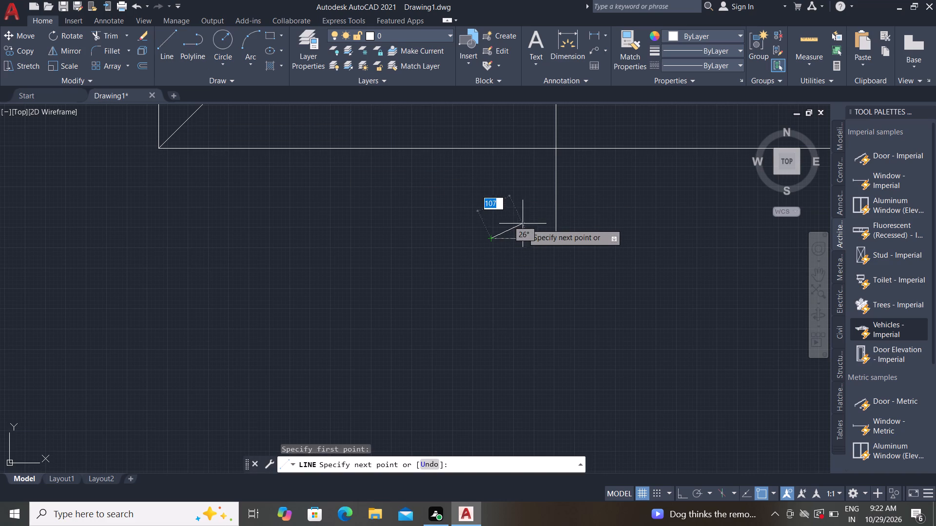
left_click(537, 206)
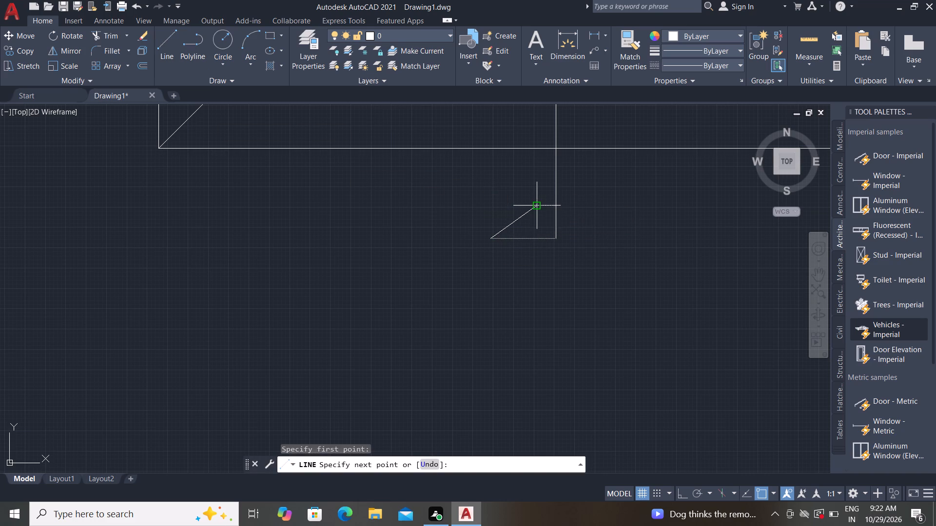
left_click(536, 237)
key("Escape")
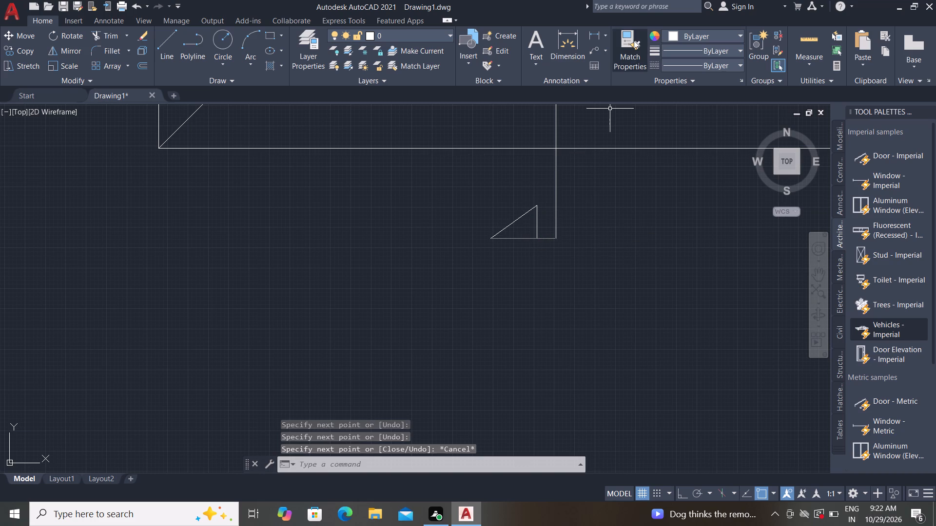
Match the vertical section line's properties onto its lower horizontal tail.
left_click(630, 40)
scroll(536, 243, "up", 3)
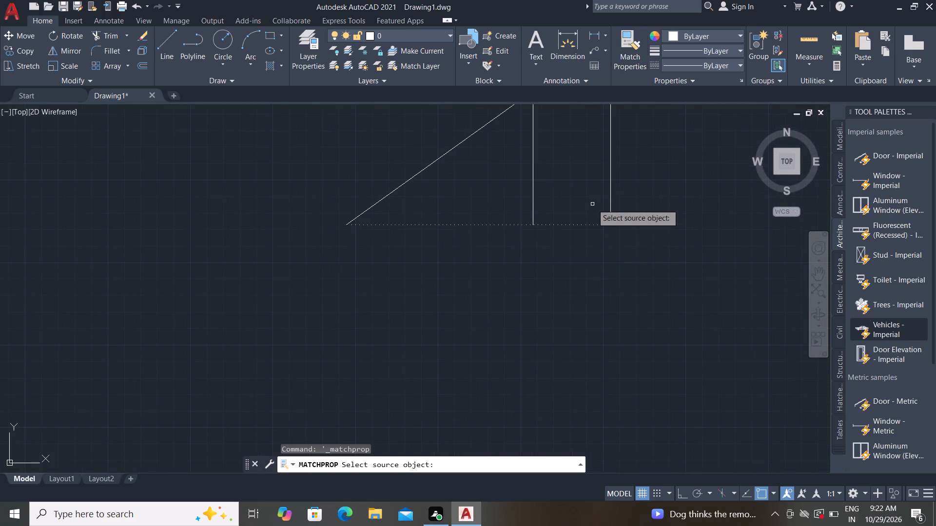
left_click(611, 201)
left_click(589, 225)
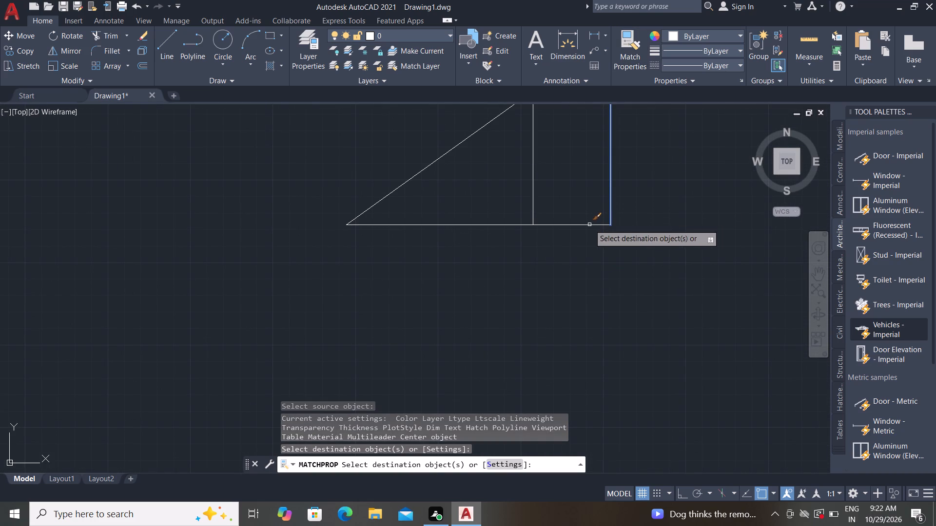
key("Escape")
key("Escape")
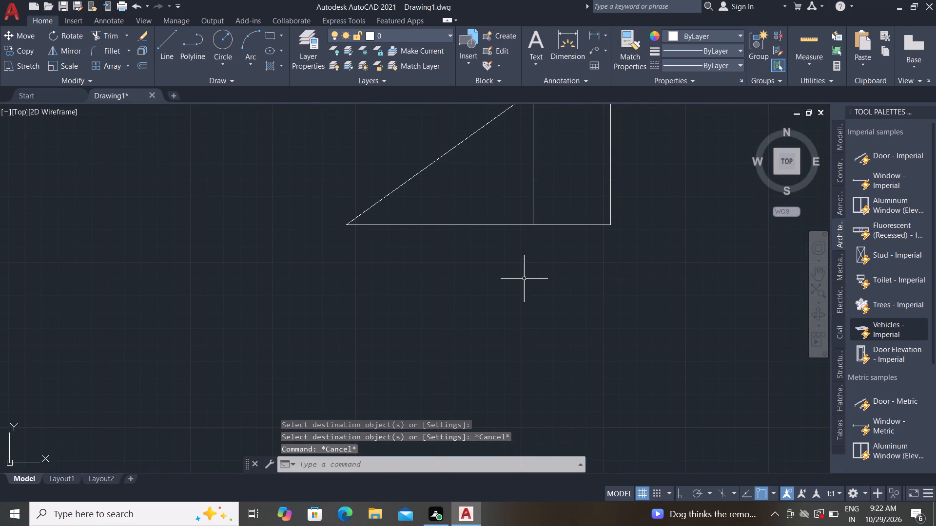
Match the centre-line outline's properties onto the vertical section line.
scroll(534, 298, "down", 5)
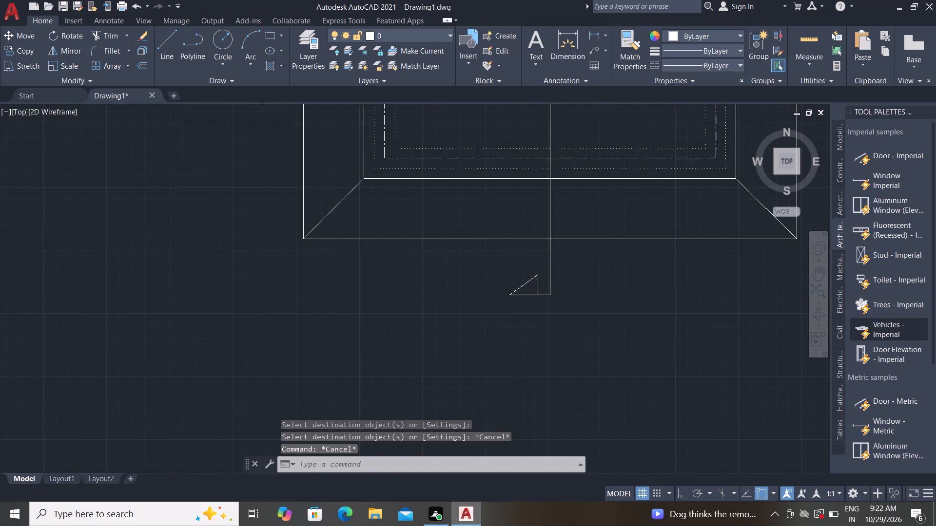
scroll(566, 219, "up", 2)
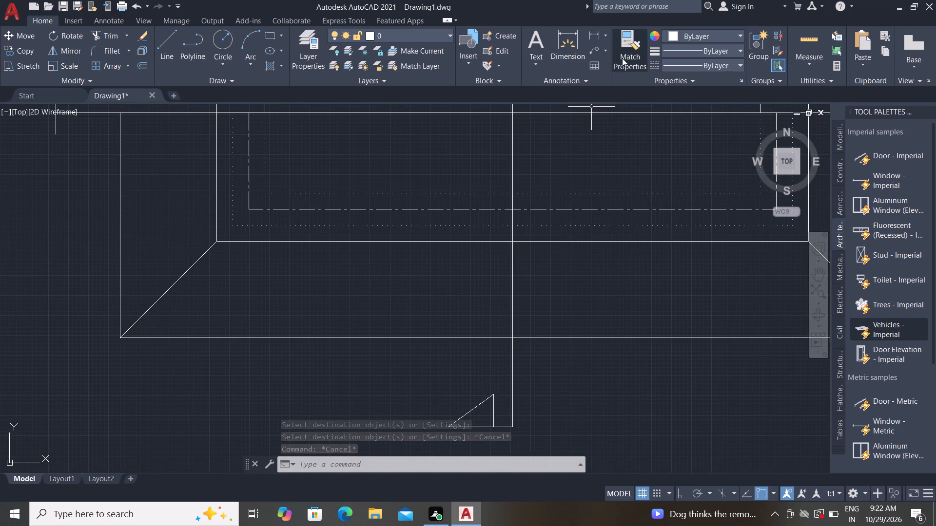
left_click(623, 56)
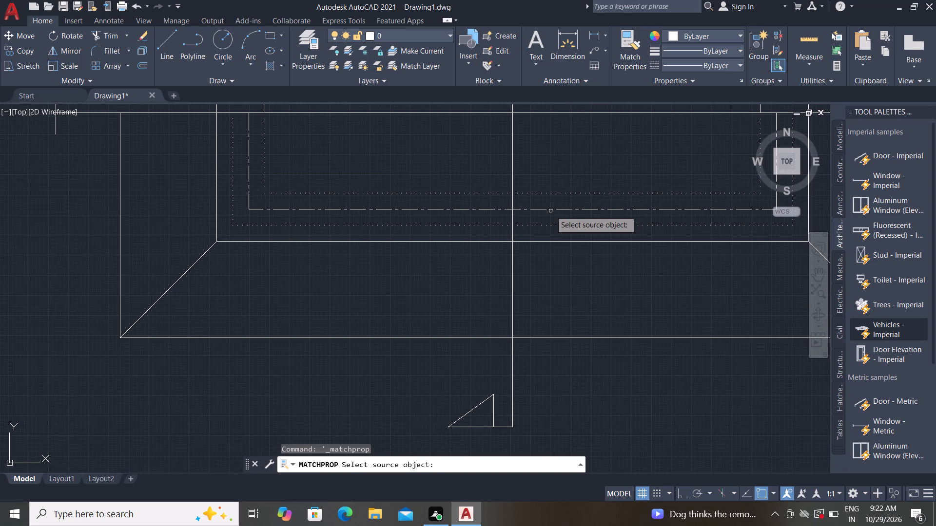
left_click(548, 209)
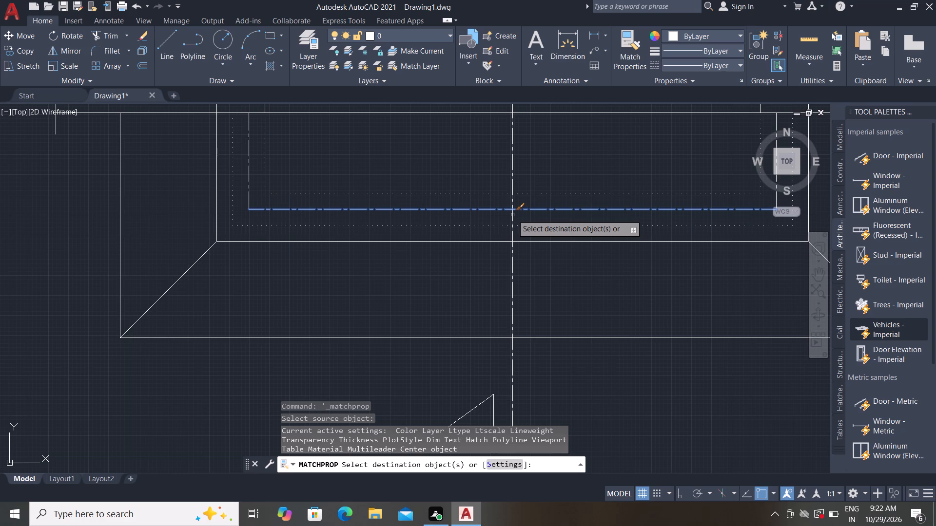
left_click(512, 215)
key("Escape")
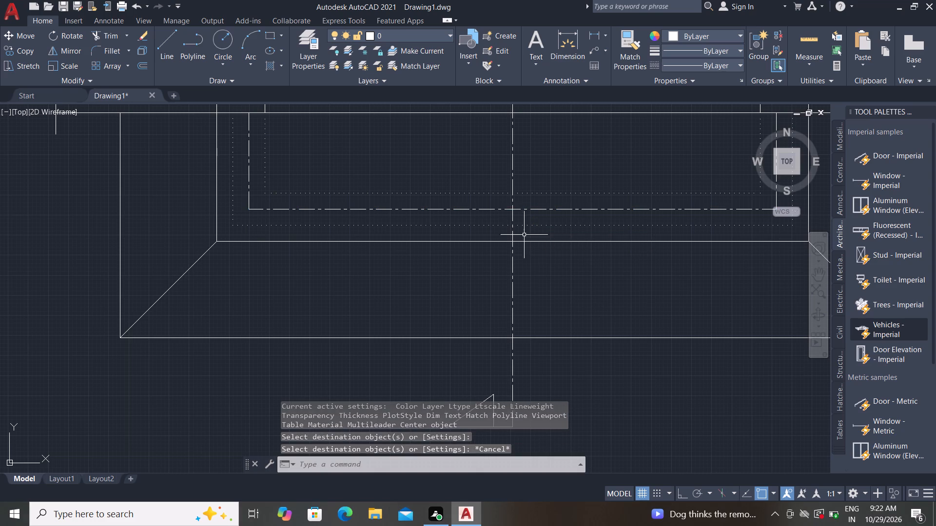
Add linear dimensions across the mitred band's width, one on its right side and one on its front beside the section line.
scroll(351, 274, "down", 1)
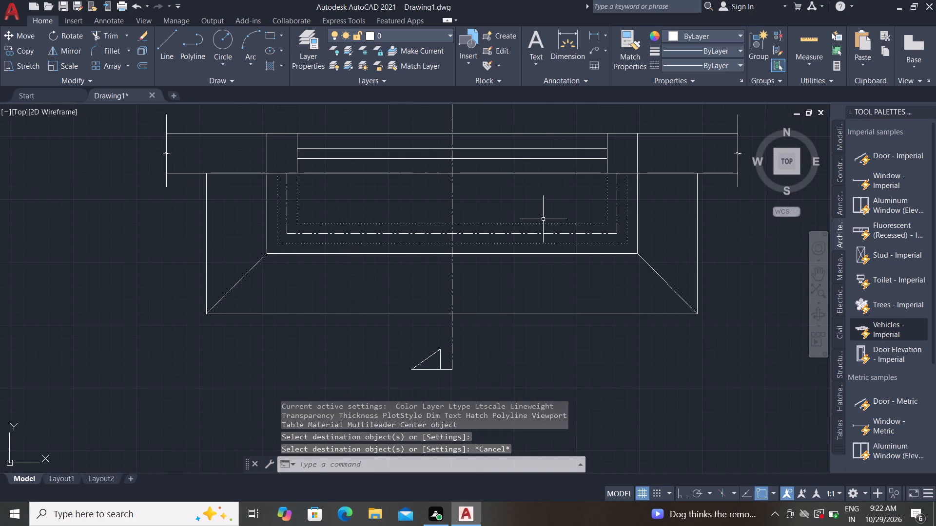
left_click(596, 32)
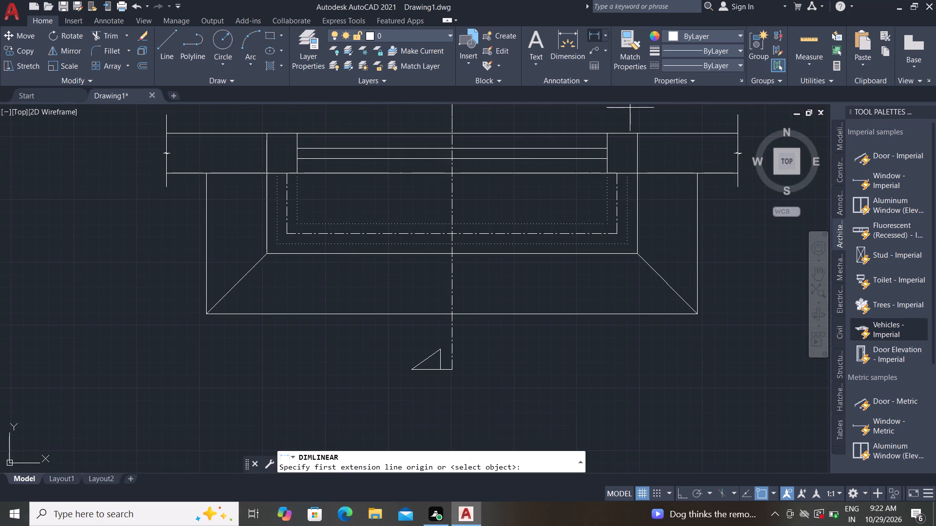
middle_click_drag(633, 214, 558, 223)
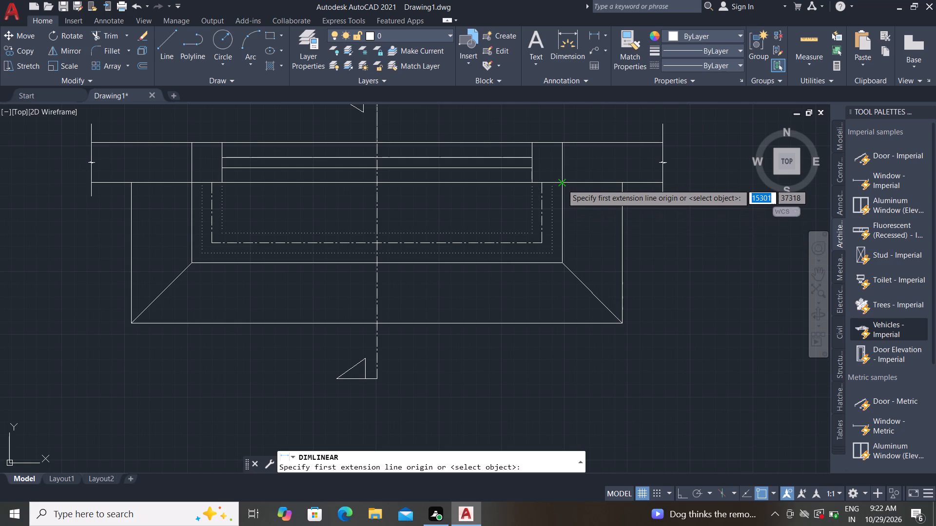
left_click(563, 225)
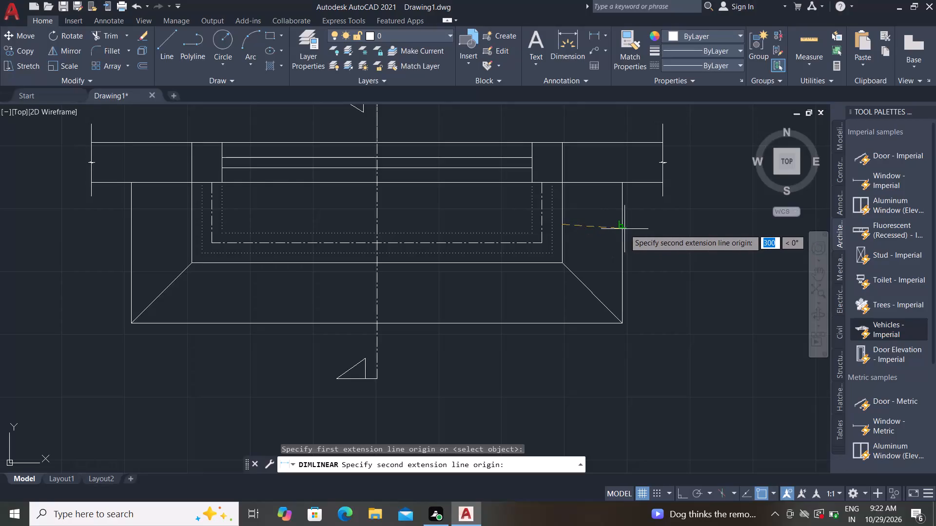
left_click(623, 223)
left_click(623, 223)
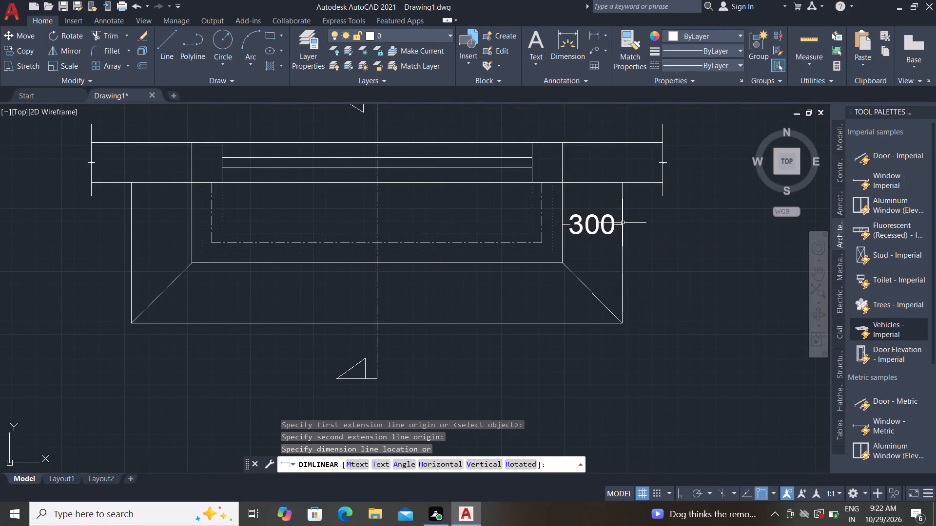
left_click(596, 32)
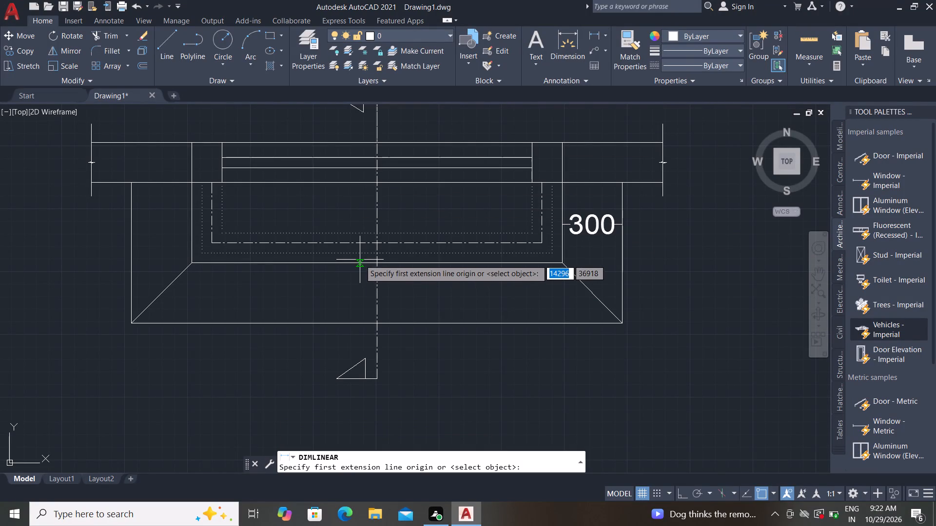
left_click(333, 262)
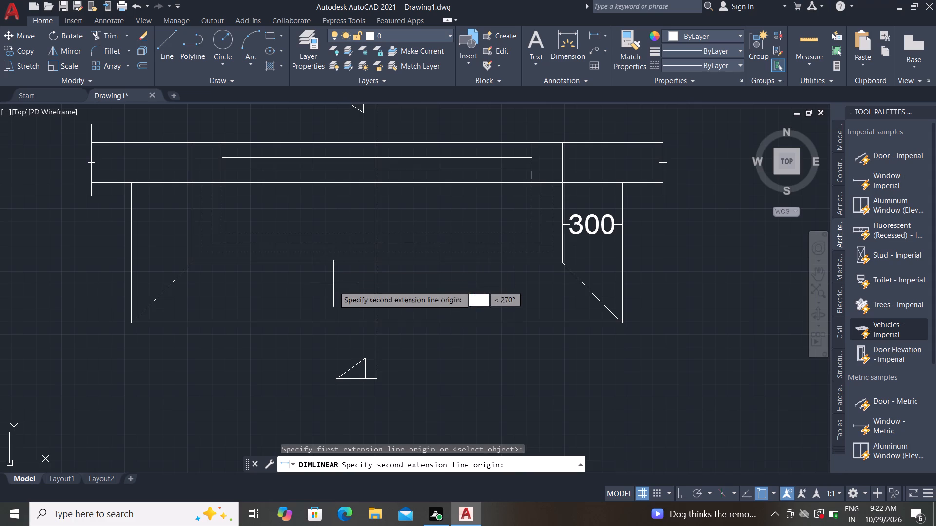
left_click(336, 325)
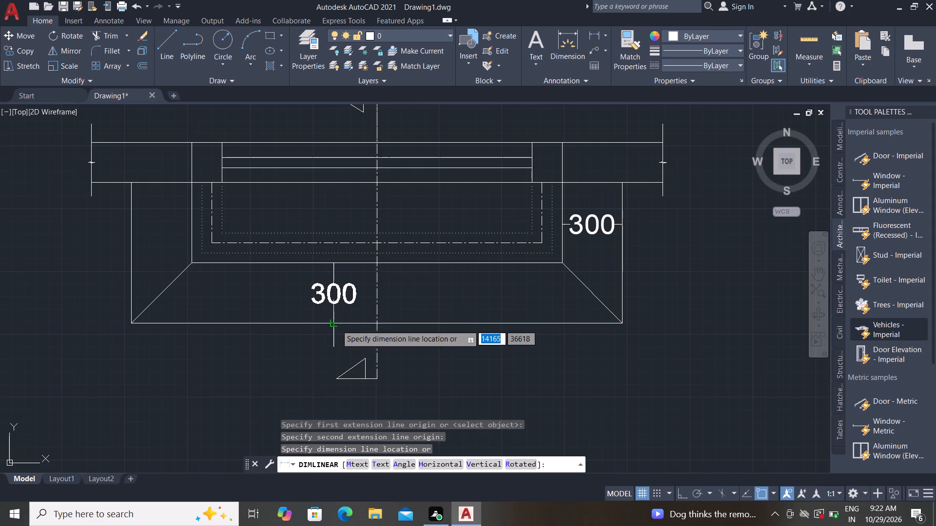
left_click(336, 325)
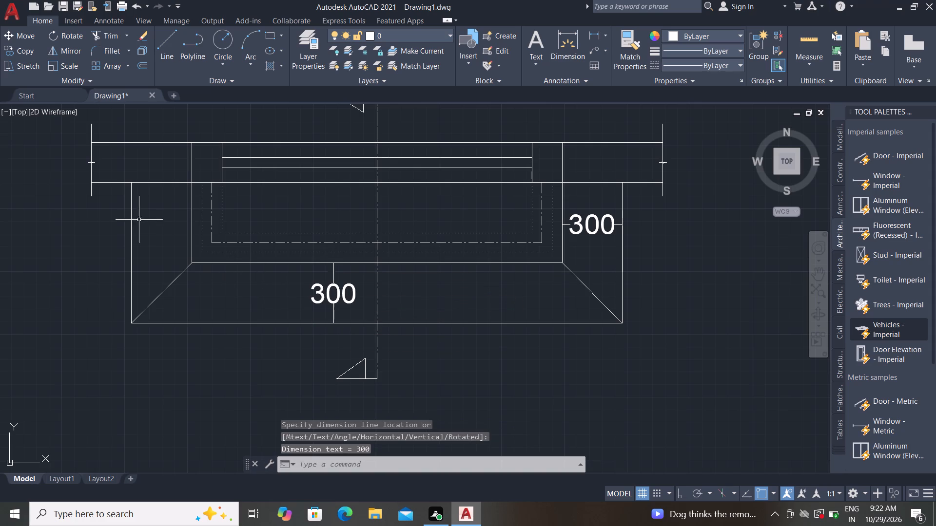
Add a horizontal linear dimension from the innermost dotted outline to the band's inner edge on the right side.
left_click(593, 32)
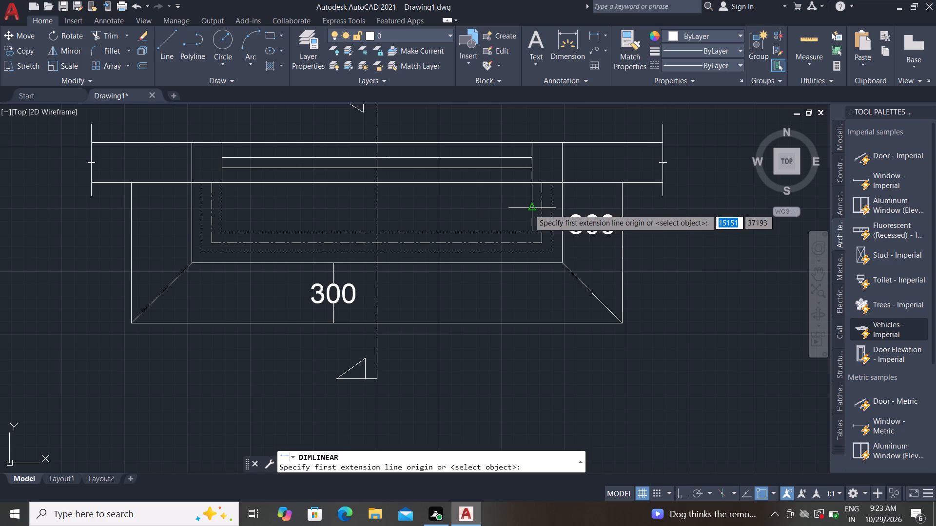
left_click(529, 209)
left_click(563, 208)
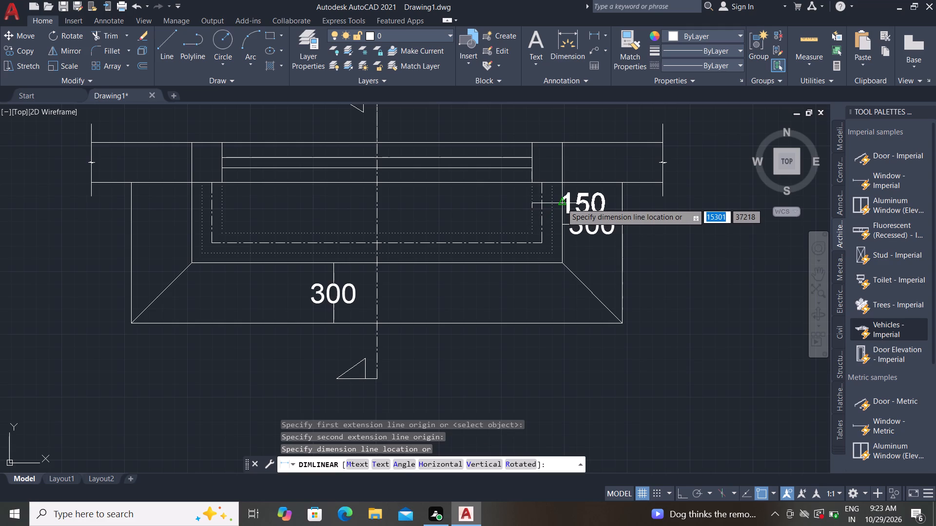
left_click(562, 203)
Set the text height of the dimension between the innermost dotted outline and the band's inner edge to 50.
left_click(572, 200)
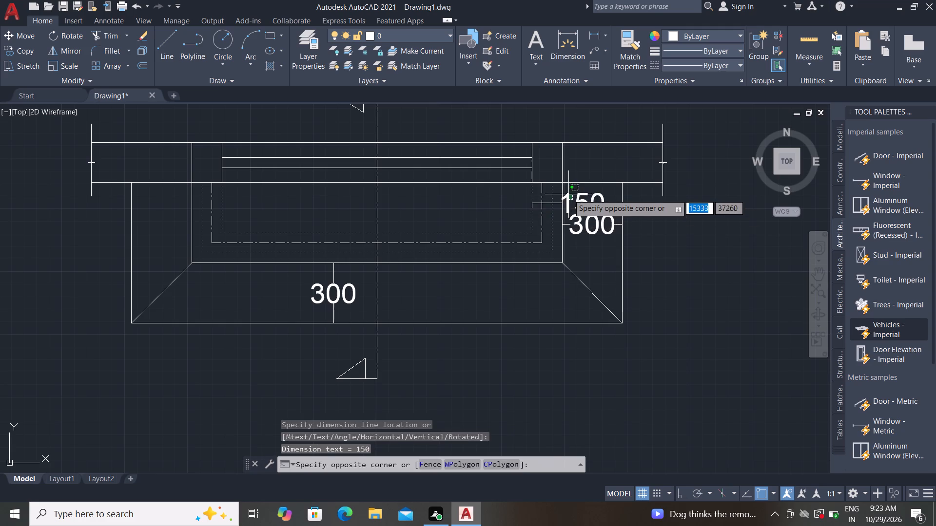
left_click(568, 193)
type("PR")
key("space")
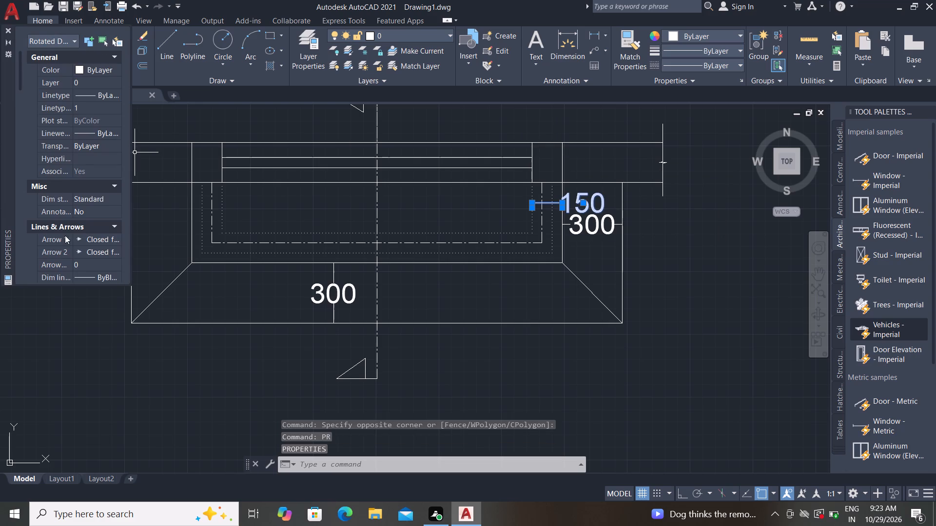
scroll(66, 242, "down", 4)
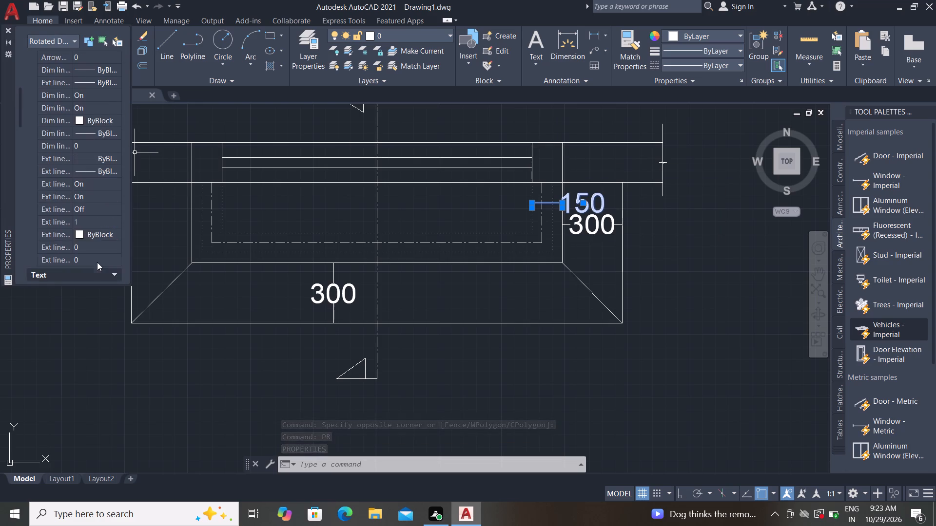
scroll(97, 262, "down", 2)
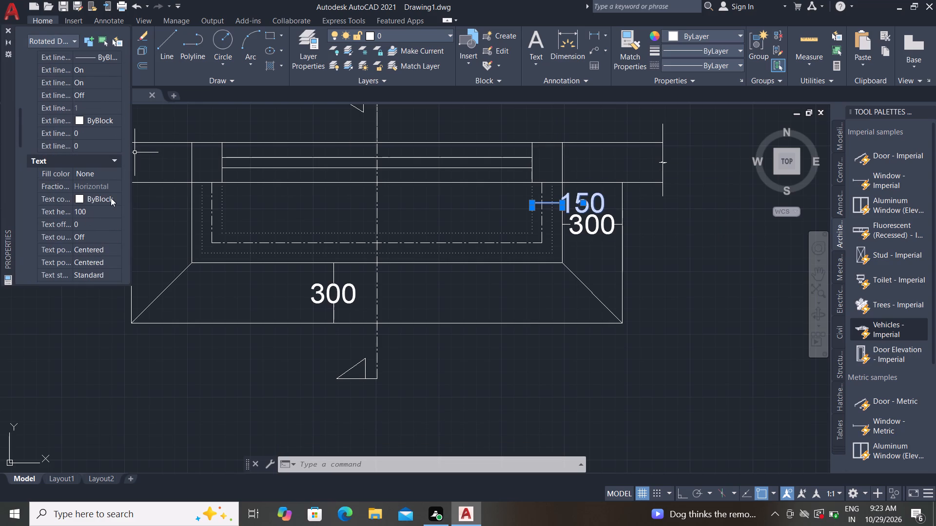
left_click(101, 207)
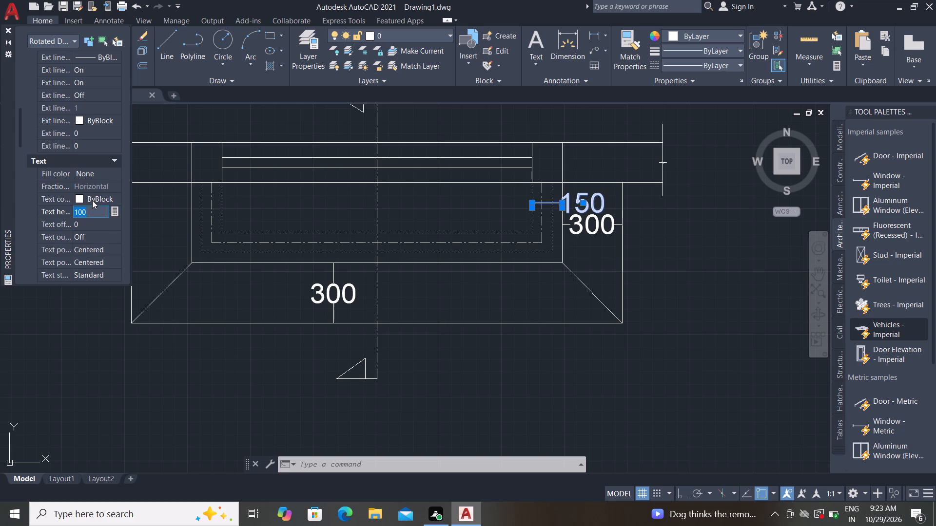
key("BackSpace")
type("50")
key("Return")
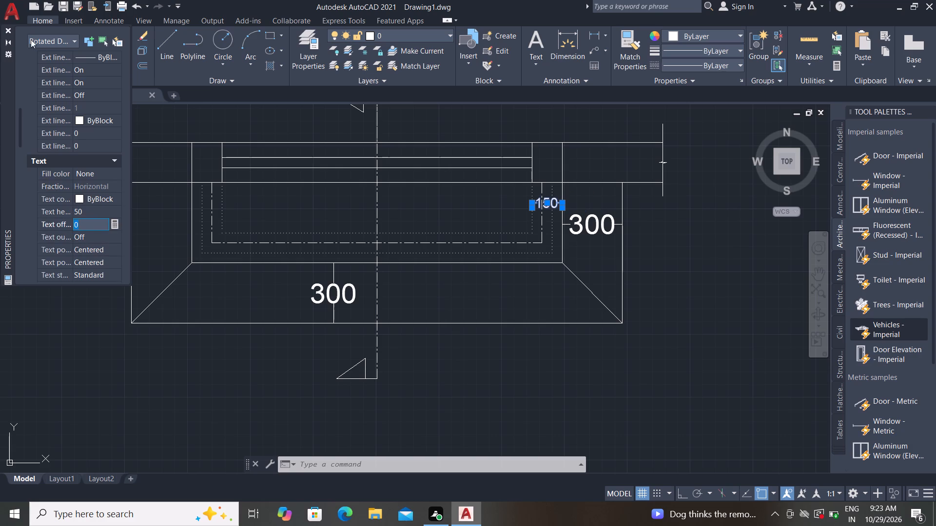
left_click(7, 31)
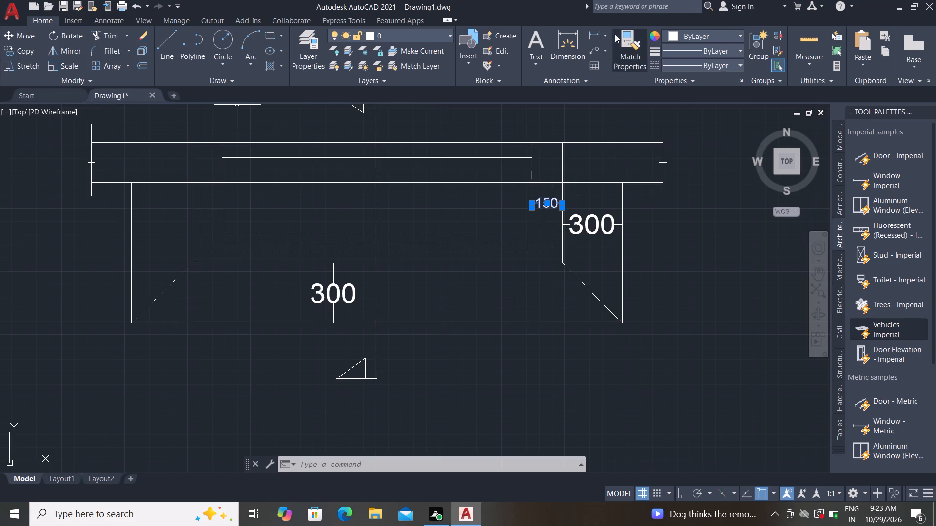
Match the smaller-text dimension's properties onto the two band-width dimensions, on the right side and the front.
left_click(642, 49)
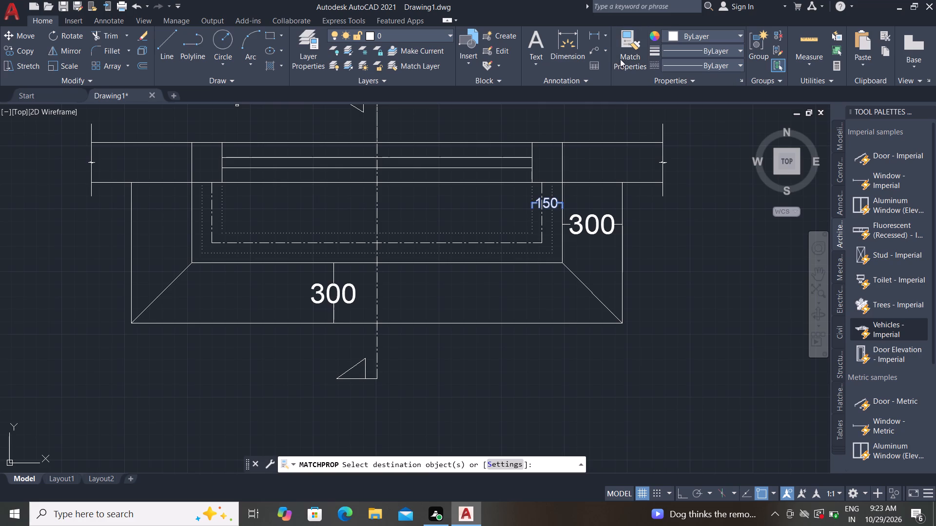
left_click(624, 53)
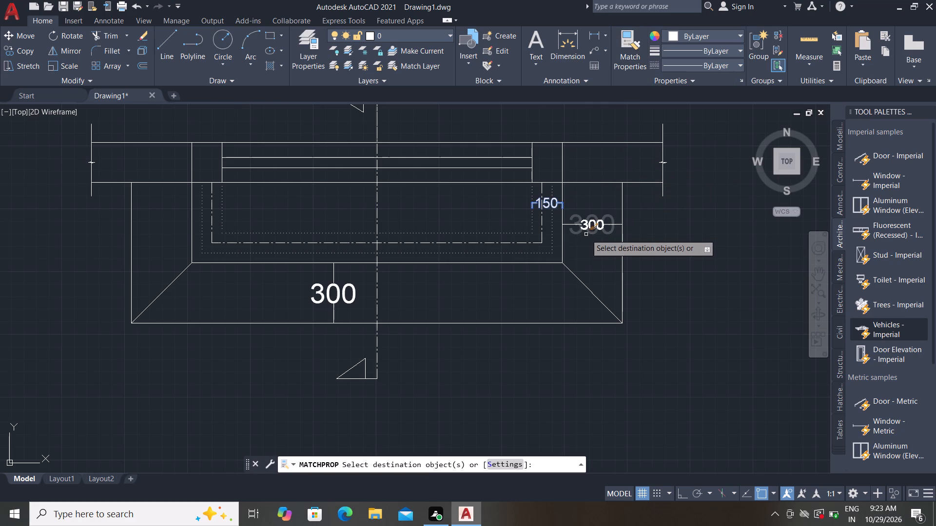
left_click(584, 230)
left_click(323, 288)
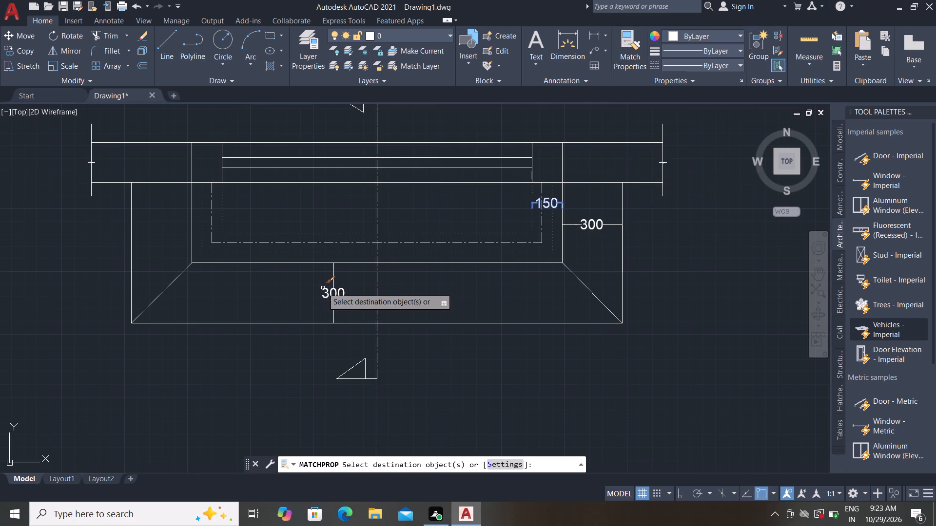
Set the arrow size to 30 for the dimension between the innermost dotted outline and the band's inner edge on the plan's right side.
key("Escape")
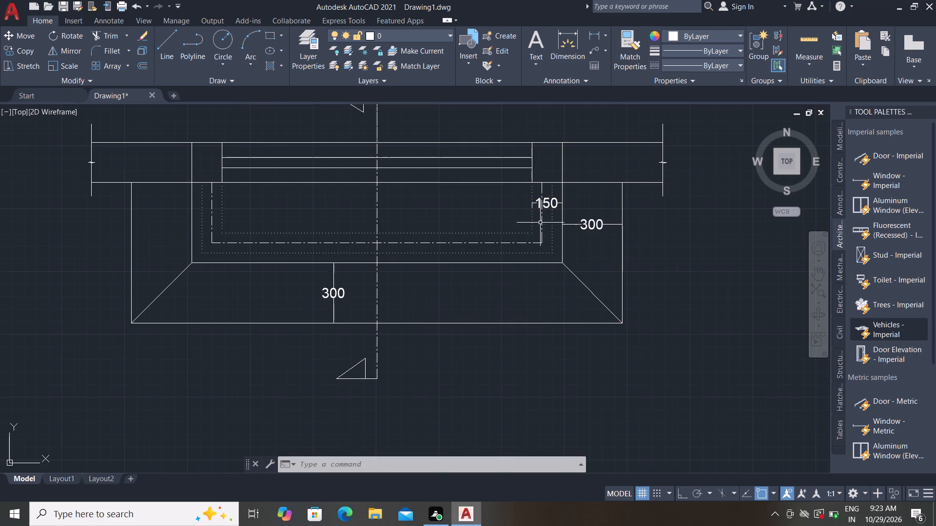
scroll(542, 213, "up", 2)
left_click(551, 188)
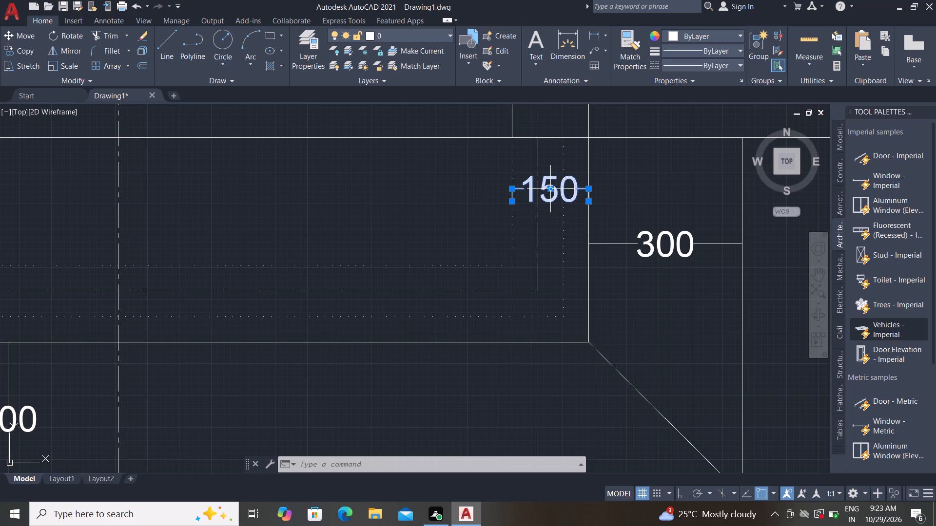
type("PR")
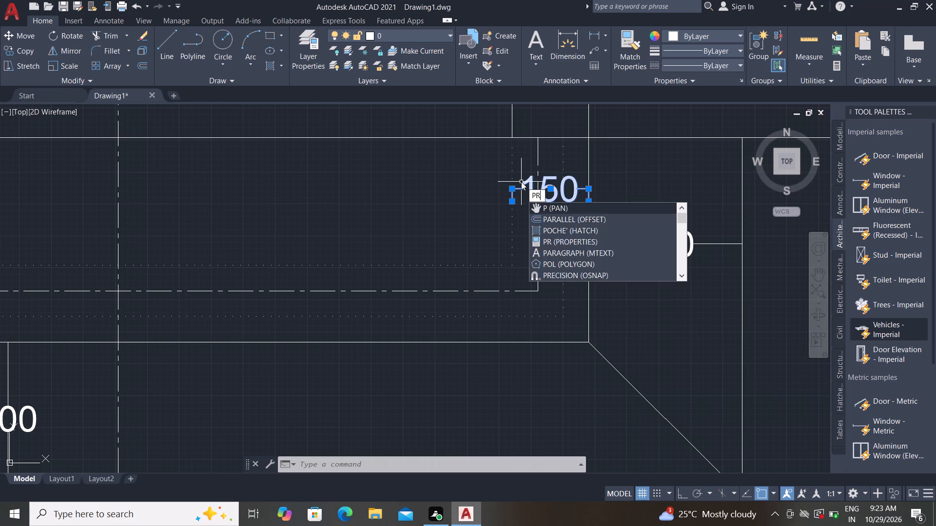
key("space")
key("space")
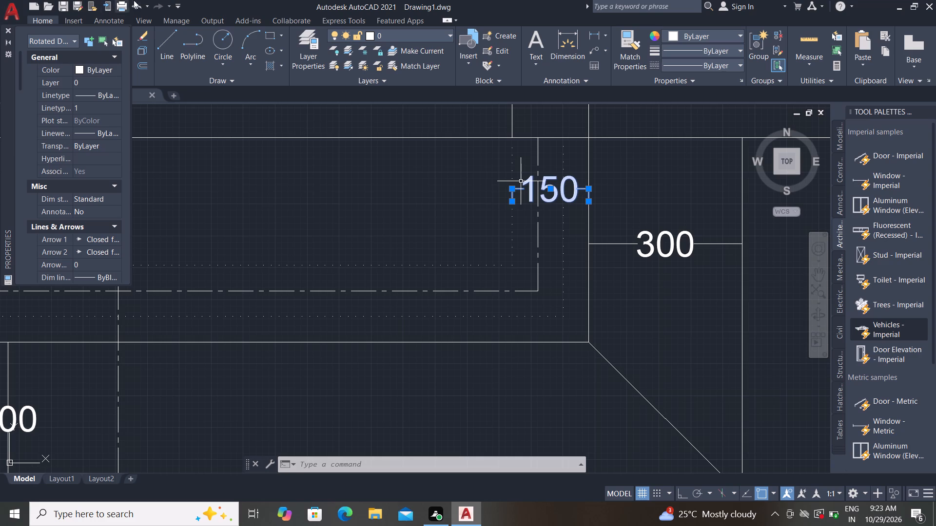
left_click(87, 267)
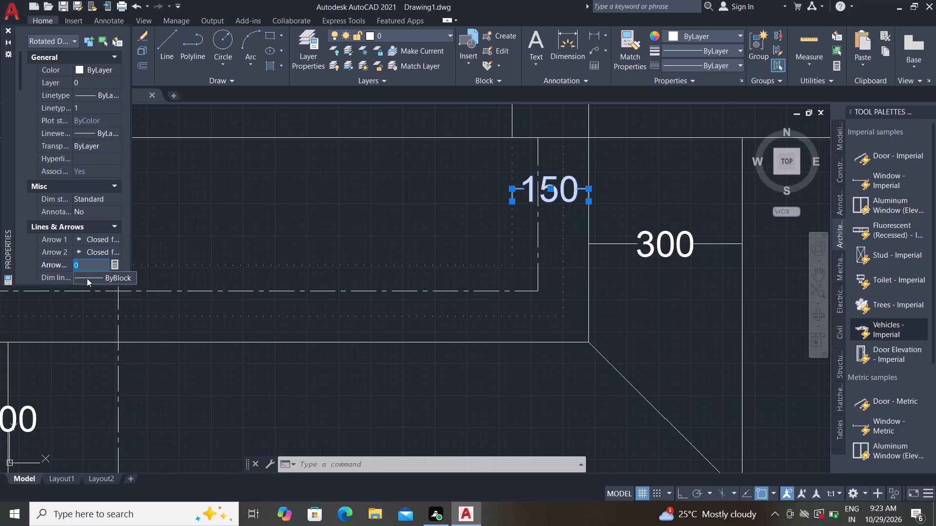
key("BackSpace")
type("30")
key("space")
key("Return")
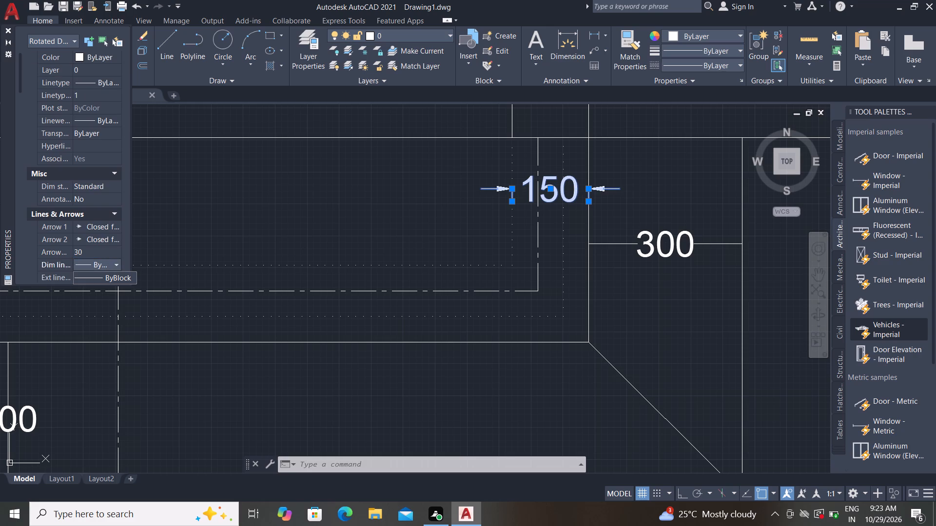
left_click(8, 32)
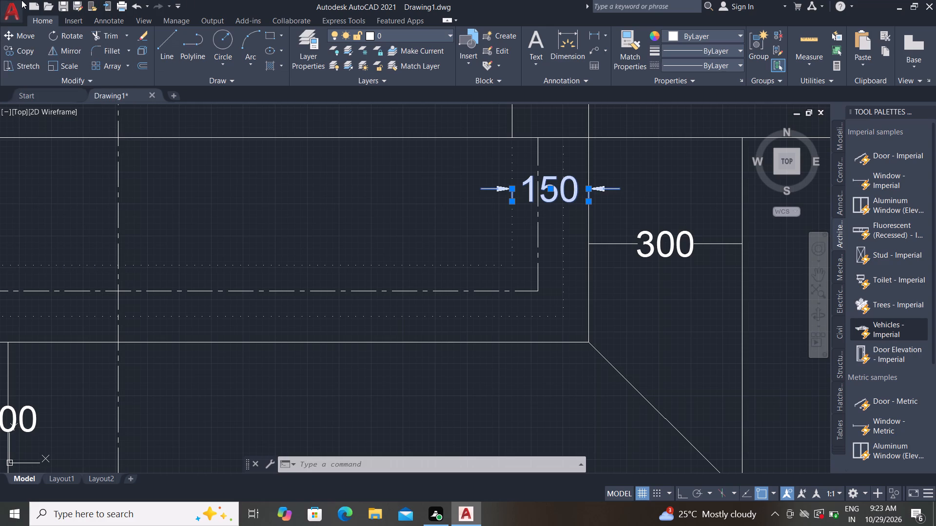
Match that dimension's properties, including its arrowheads, onto the two band-width dimensions on the right side and the front.
left_click(634, 56)
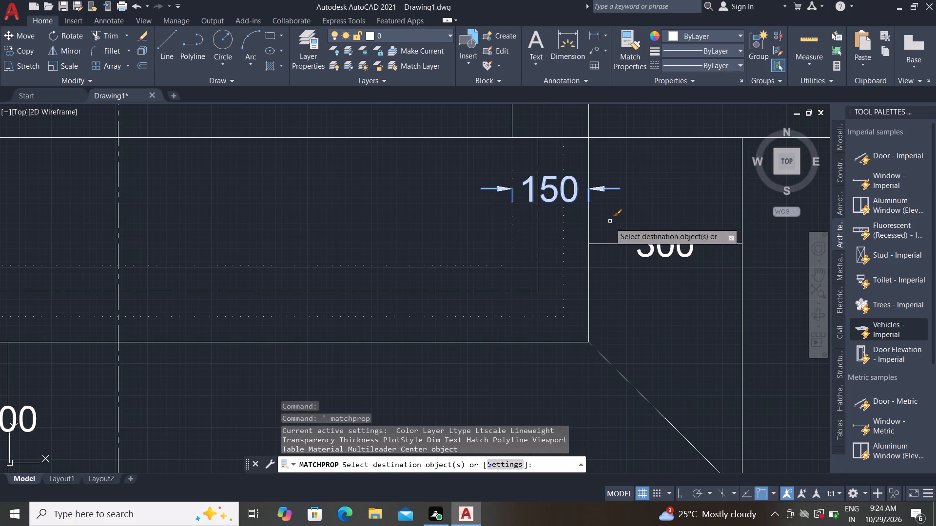
left_click(659, 234)
scroll(690, 200, "down", 1)
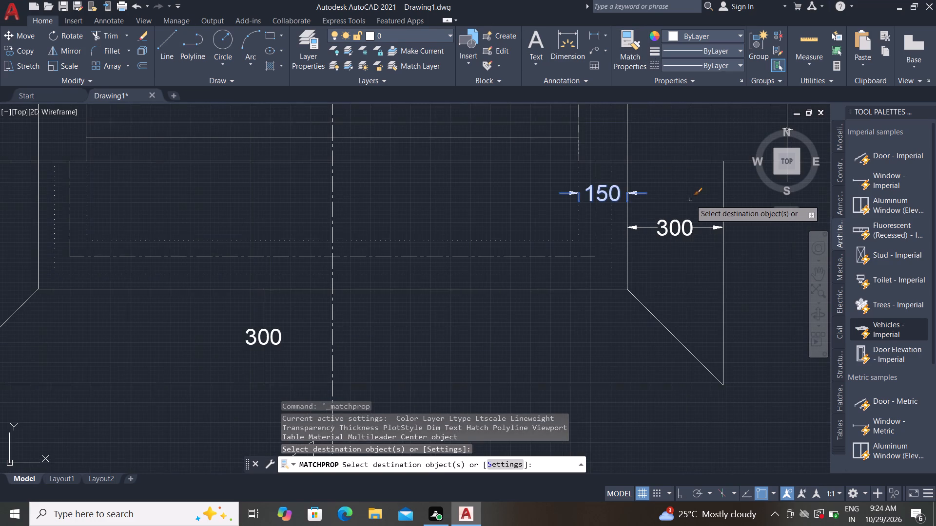
left_click(265, 307)
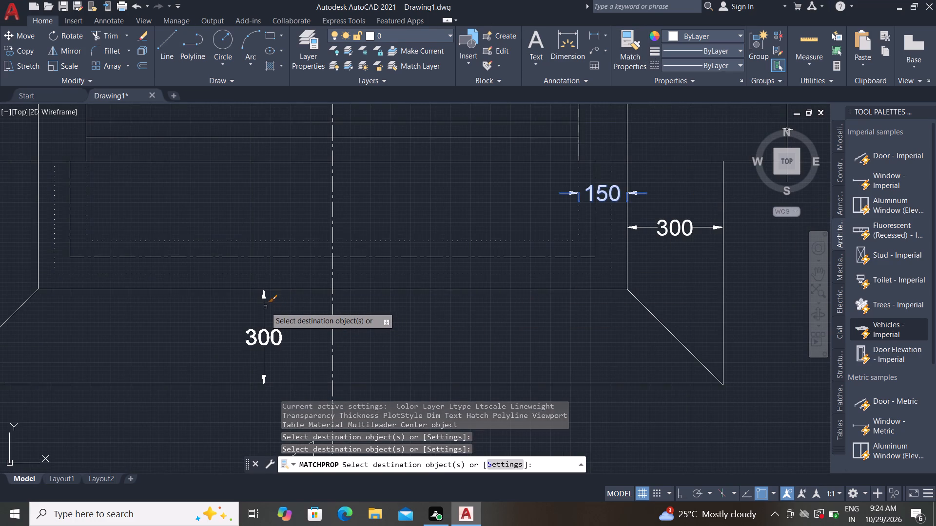
key("Escape")
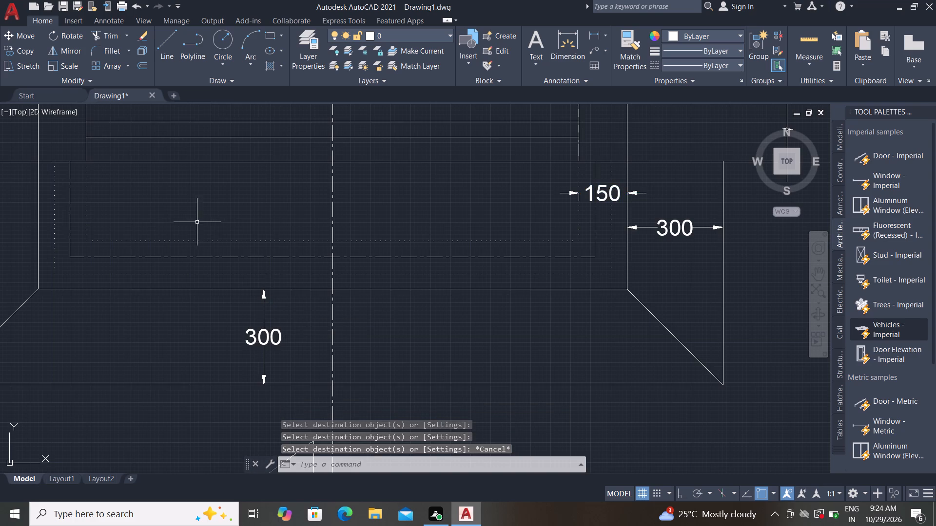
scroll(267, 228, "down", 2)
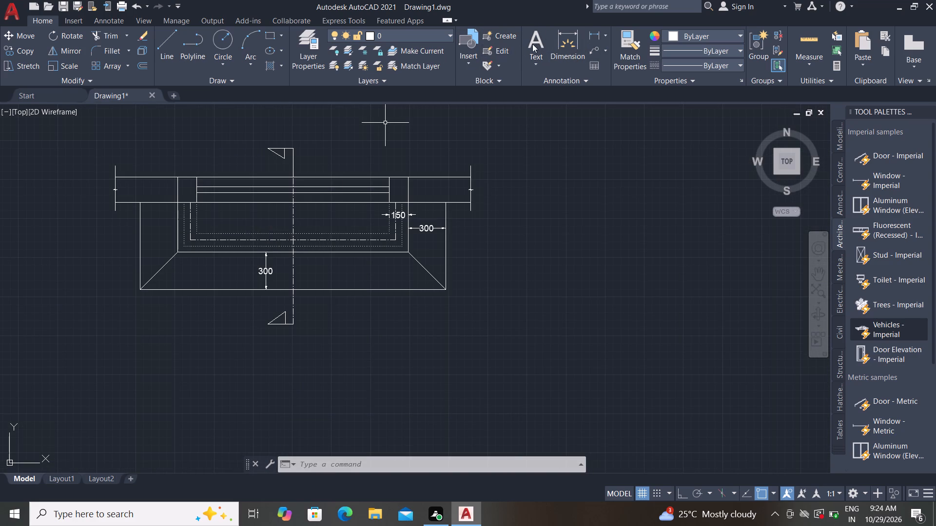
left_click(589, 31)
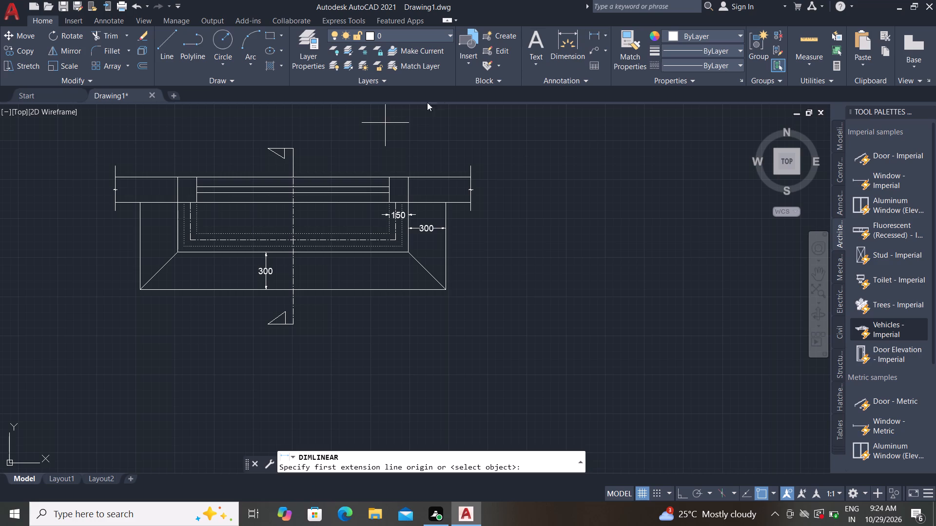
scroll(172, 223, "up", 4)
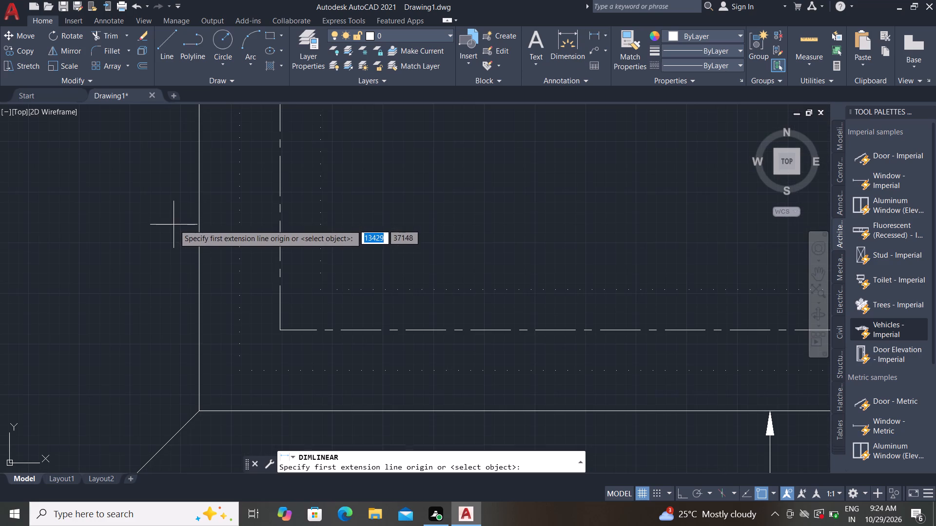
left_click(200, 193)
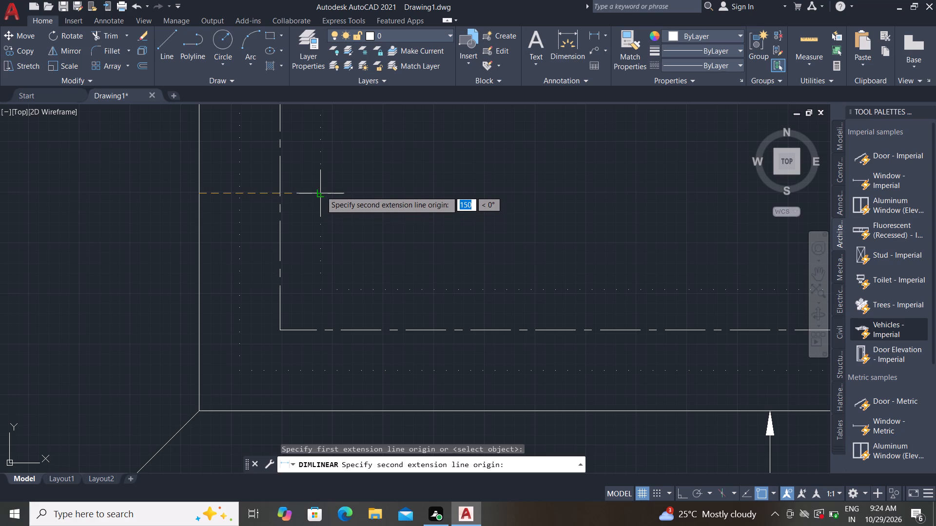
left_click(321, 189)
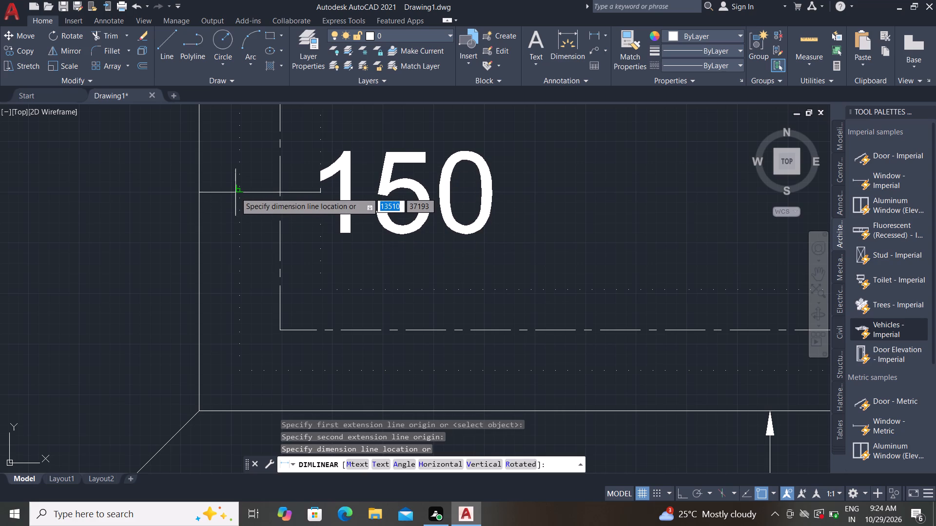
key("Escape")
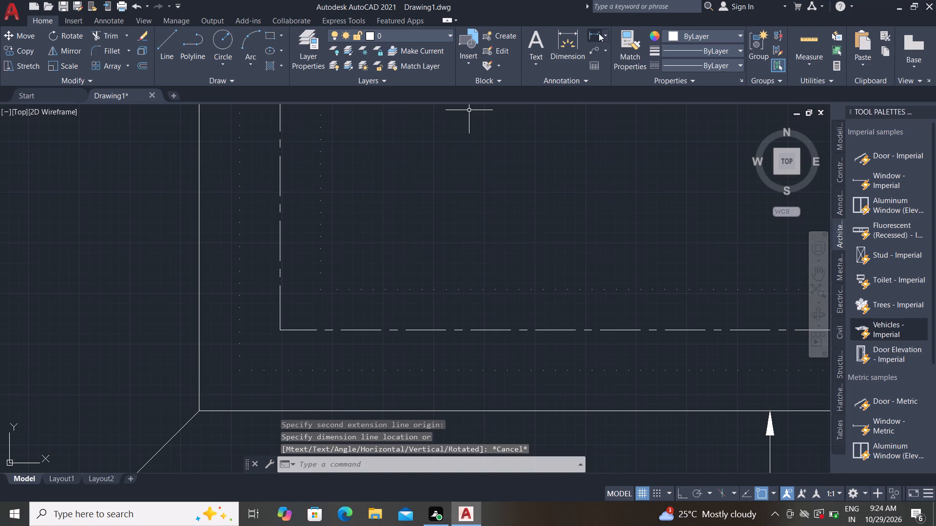
Add a horizontal linear dimension from the innermost dotted outline to the band's inner edge on the plan's left side.
left_click(593, 30)
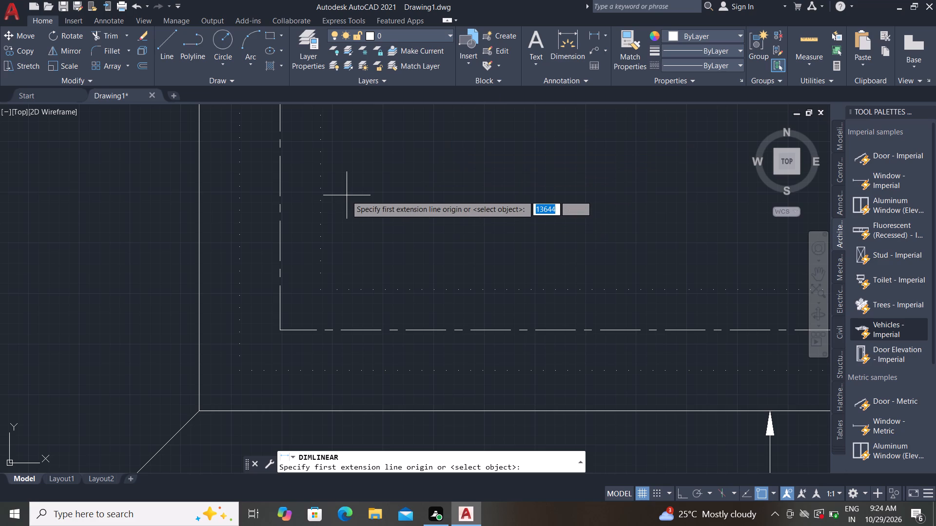
left_click(318, 189)
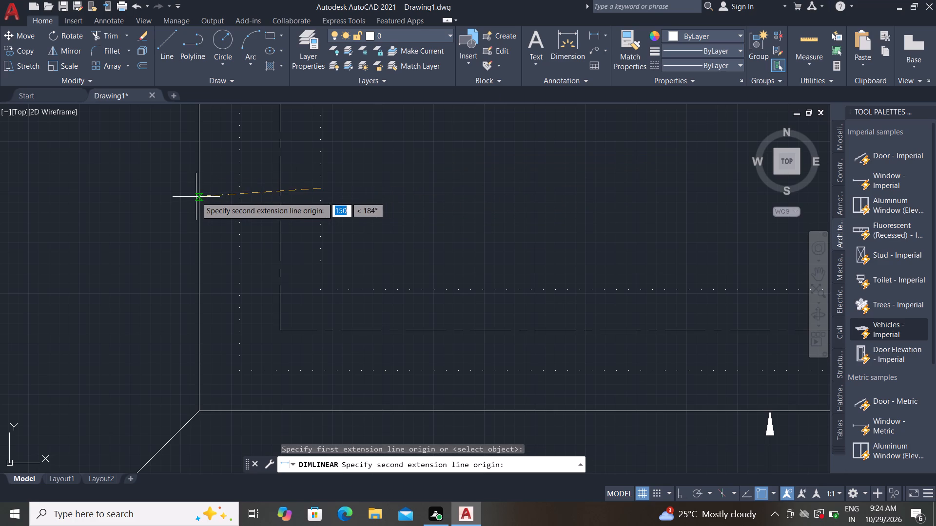
left_click(200, 188)
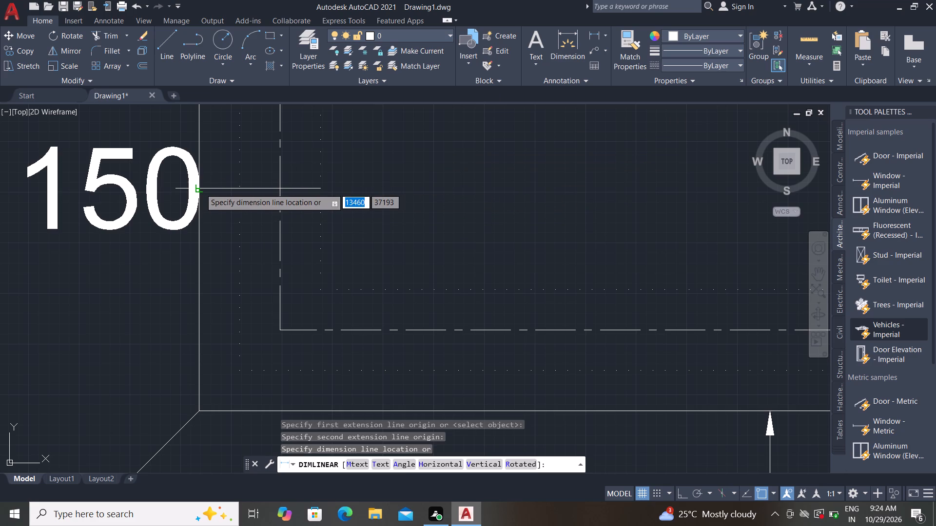
left_click(200, 188)
Match the front band-width dimension's properties onto the new dimension between the dotted outline and the band's inner edge.
scroll(299, 166, "down", 1)
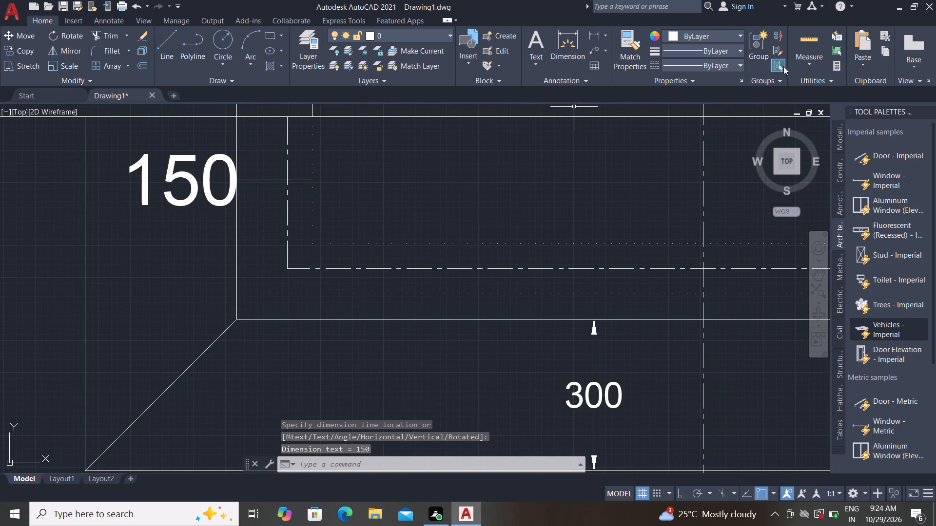
left_click(624, 50)
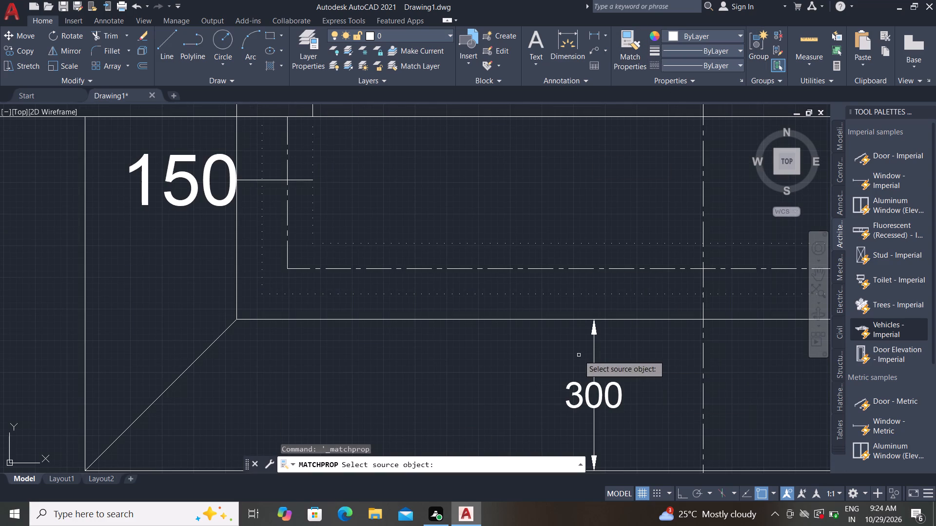
left_click(593, 332)
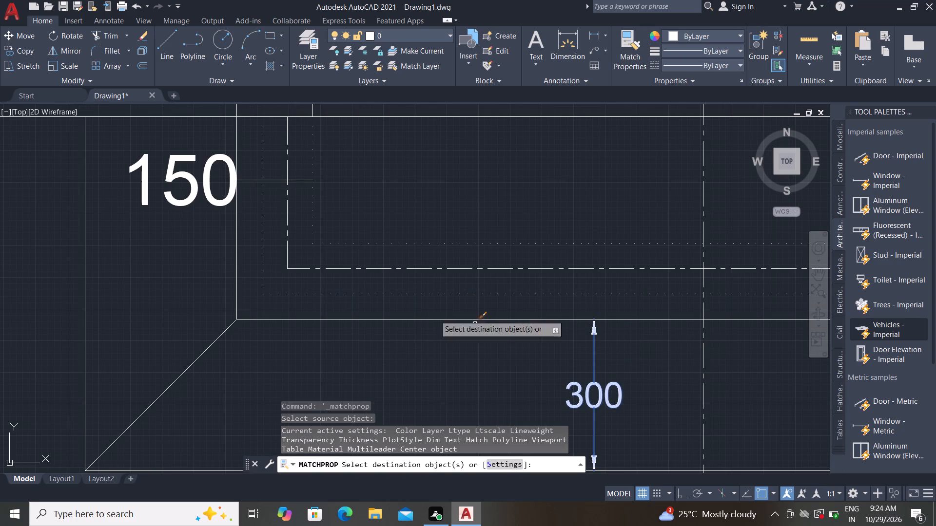
left_click(170, 190)
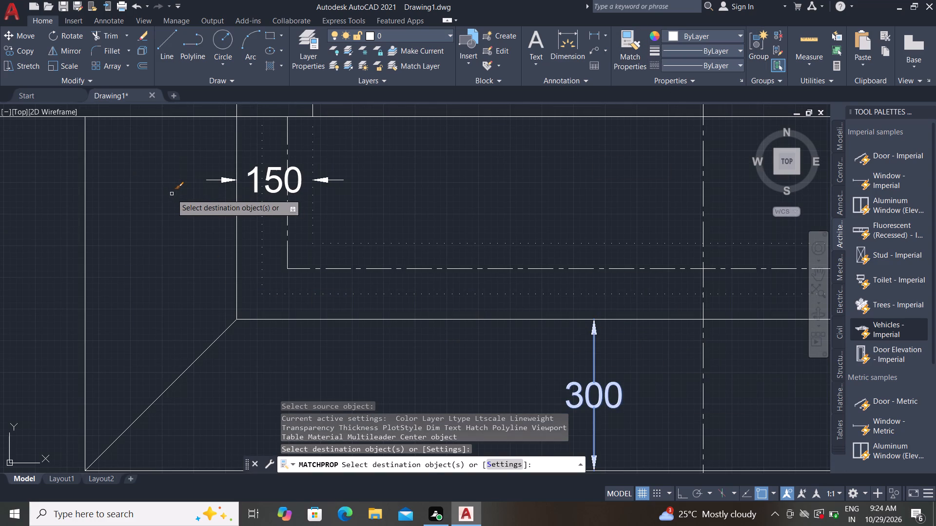
key("Escape")
Add a horizontal linear dimension across the mitred band's width on the plan's left side, below the neighbouring 150 dimension.
scroll(172, 186, "down", 2)
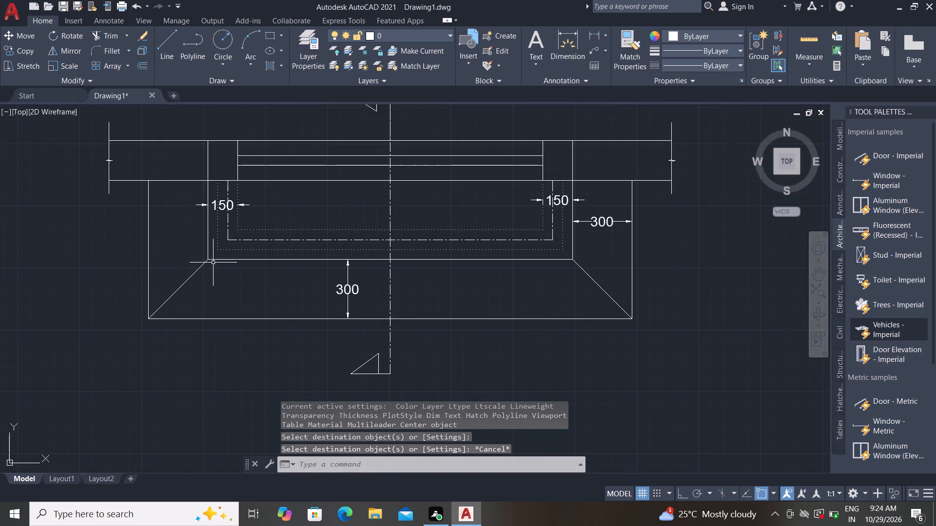
left_click(594, 33)
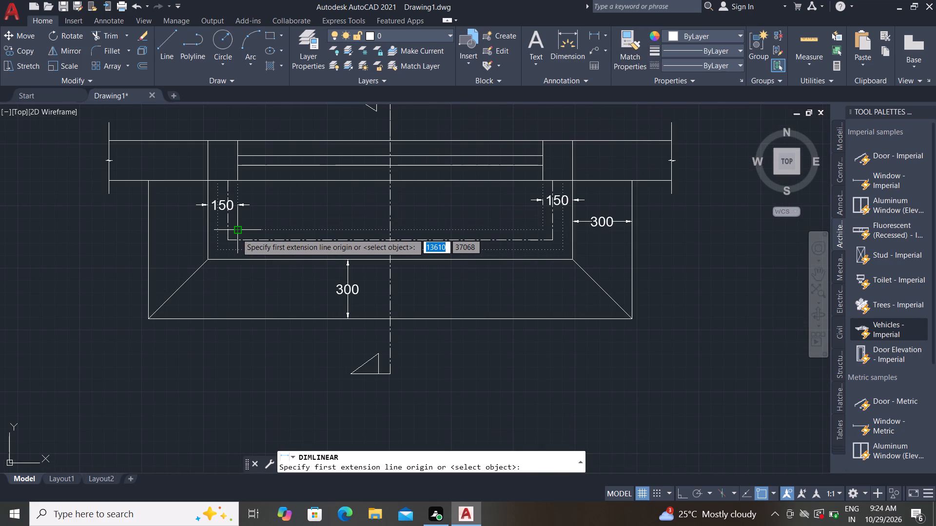
left_click(206, 231)
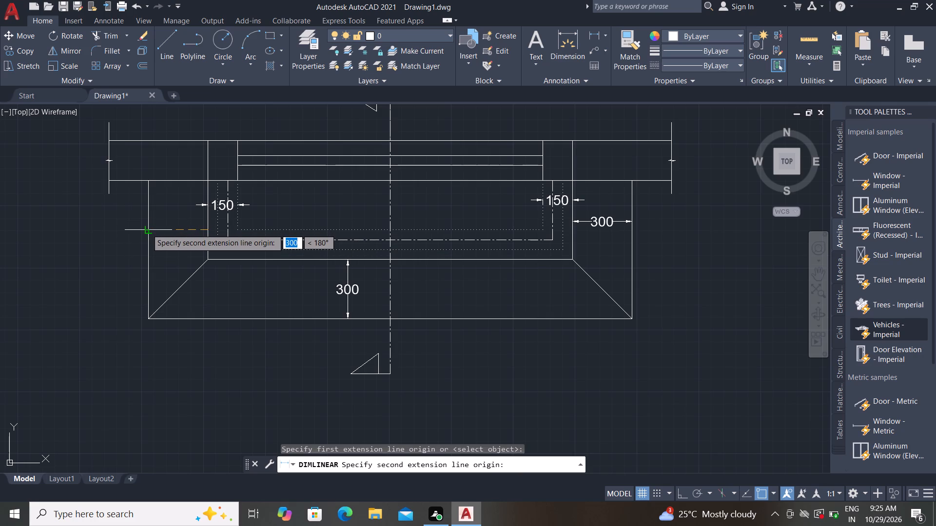
left_click(147, 229)
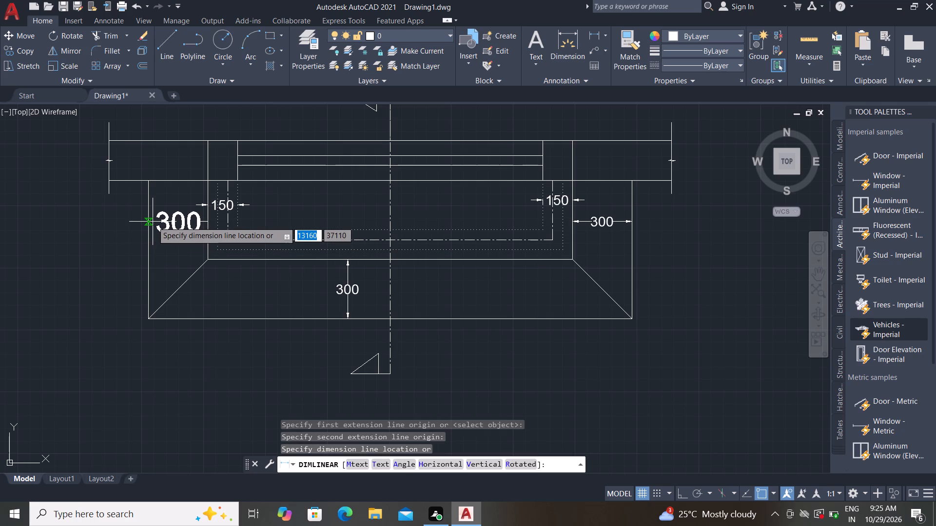
left_click(153, 222)
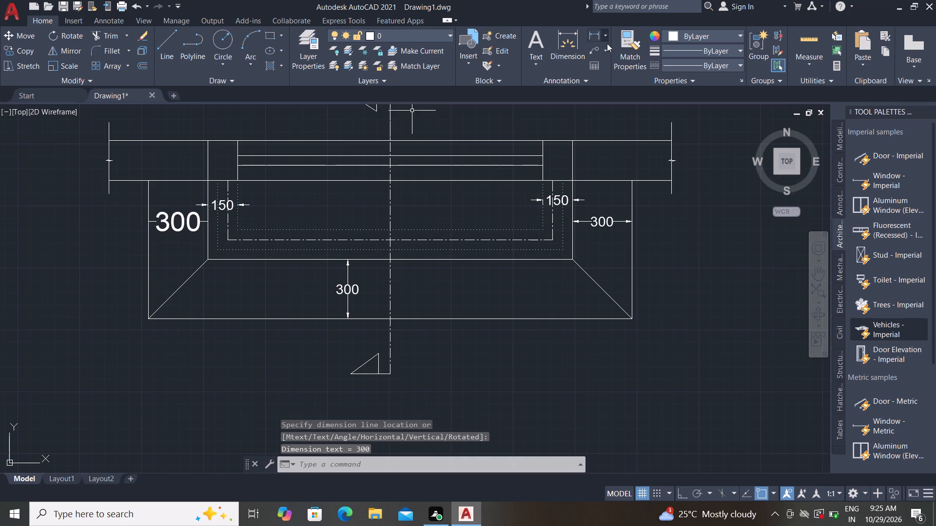
Match the right-side band-width dimension's properties onto the new left-side band-width dimension.
left_click(626, 61)
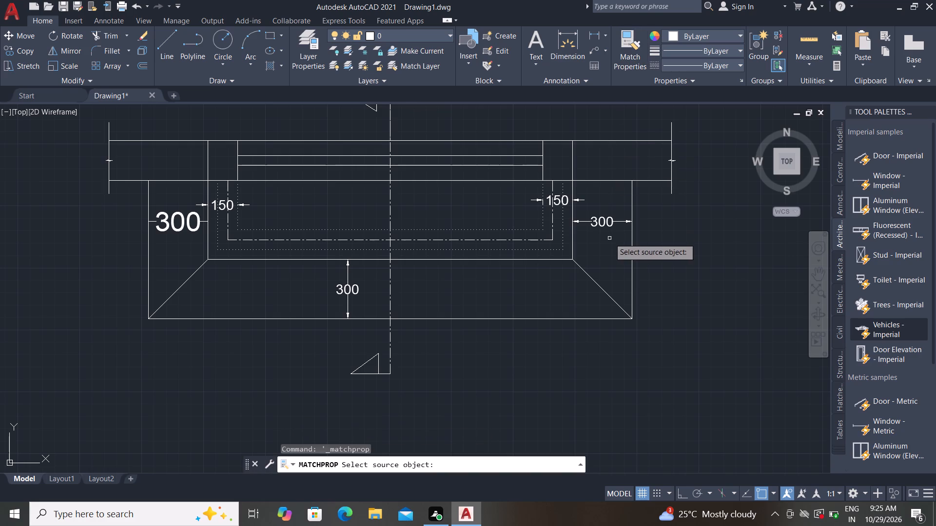
left_click(598, 222)
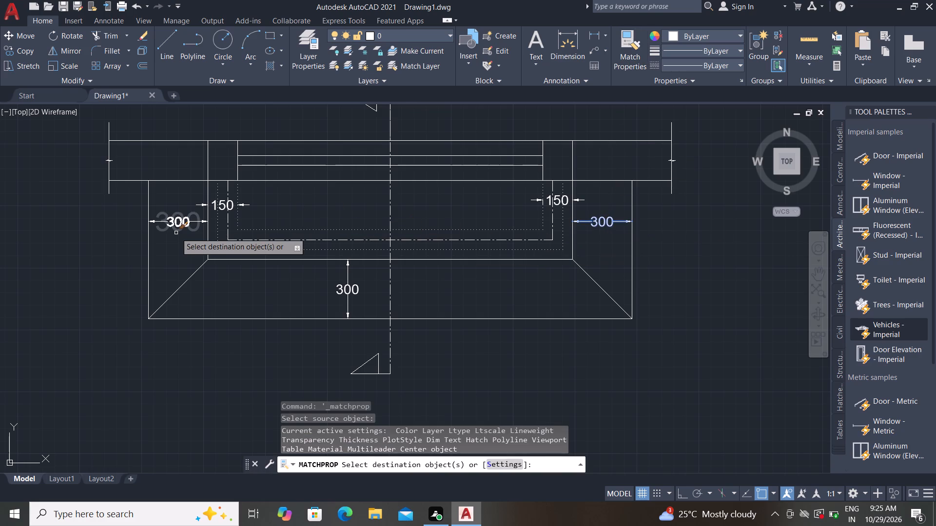
left_click(176, 231)
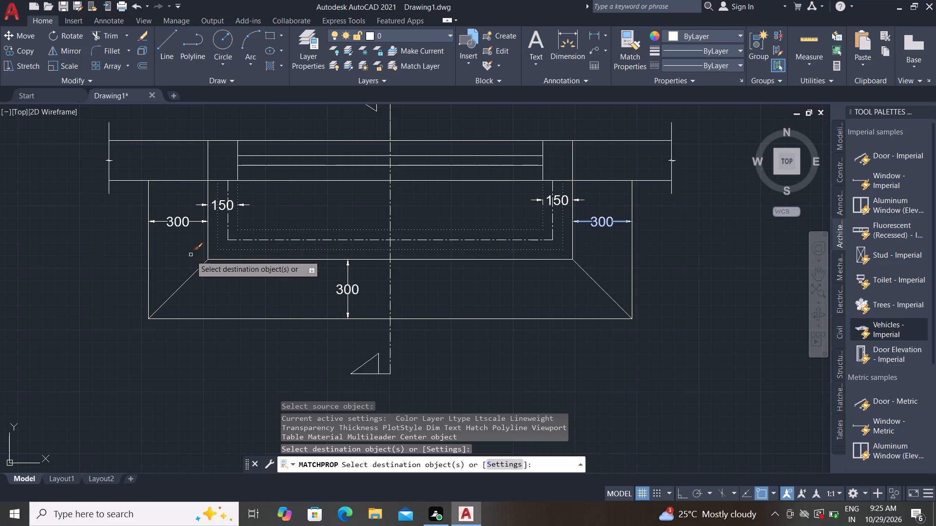
key("Escape")
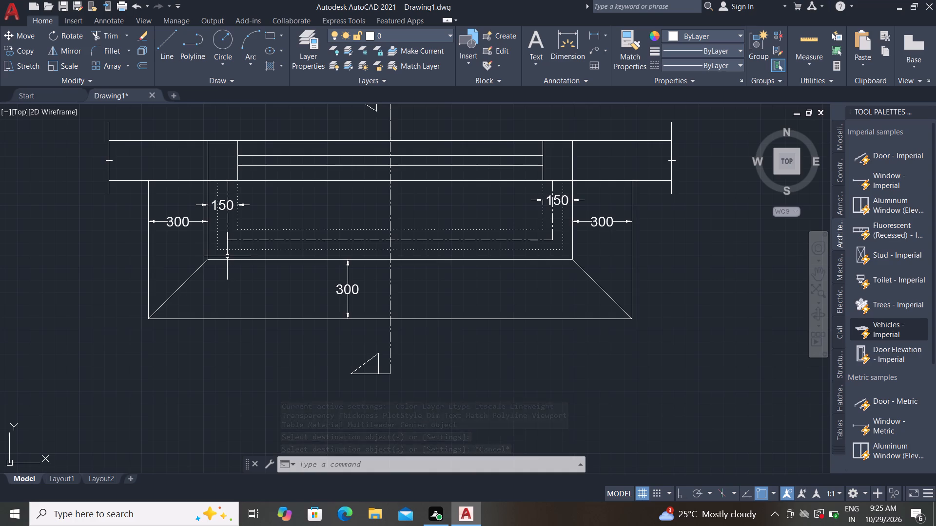
Delete the two 300 band-width dimensions and the two 150 dimensions on the plan's left and right sides.
left_click(160, 222)
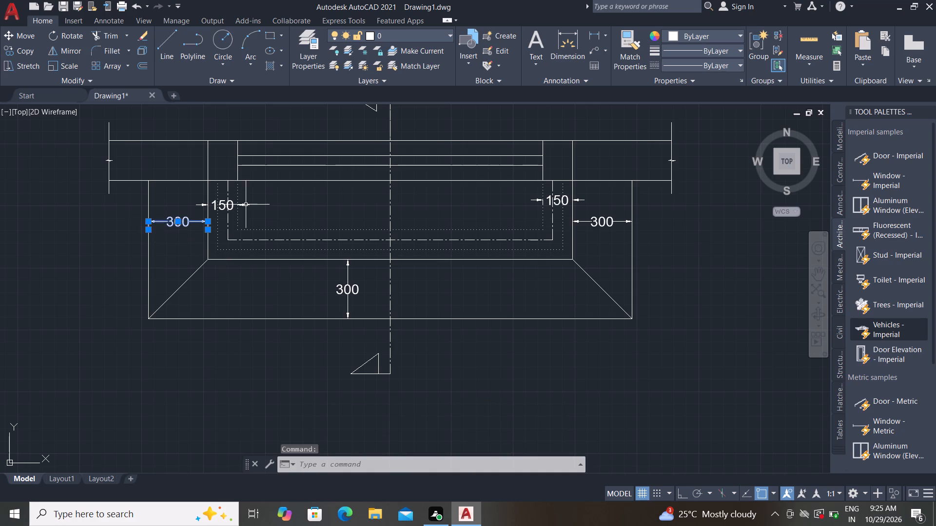
left_click(230, 206)
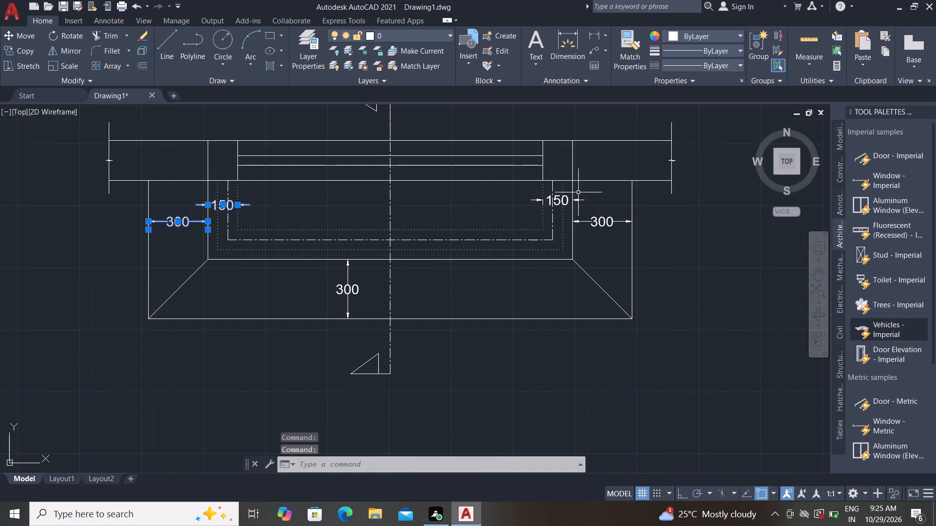
left_click(562, 203)
left_click(585, 221)
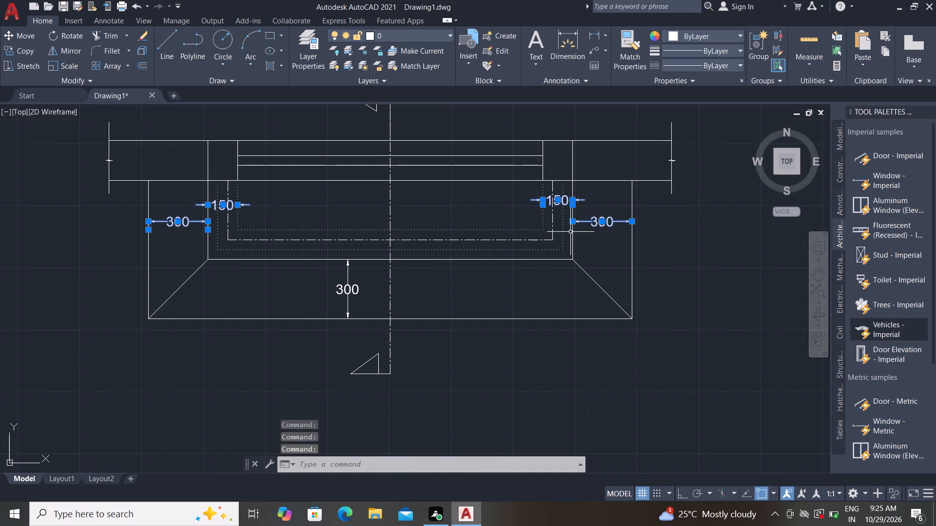
key("Delete")
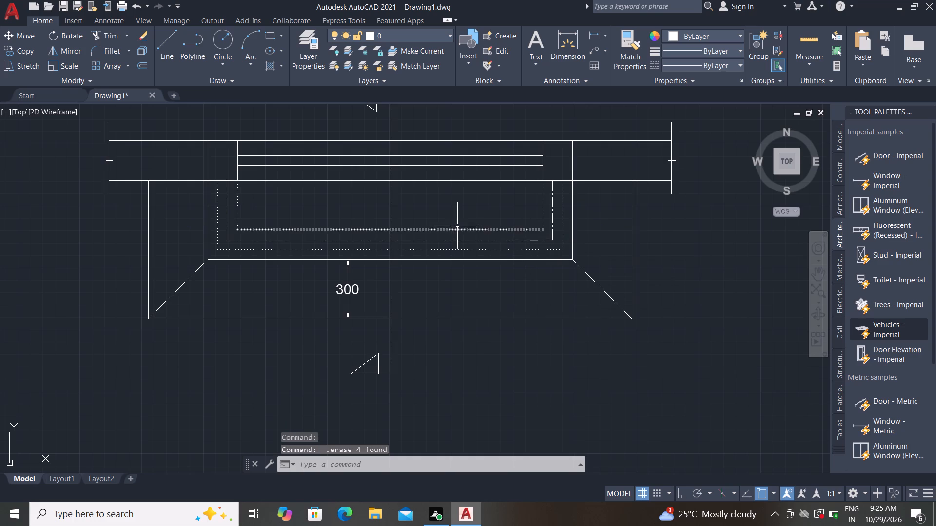
key("grave")
key("Escape")
key("Escape")
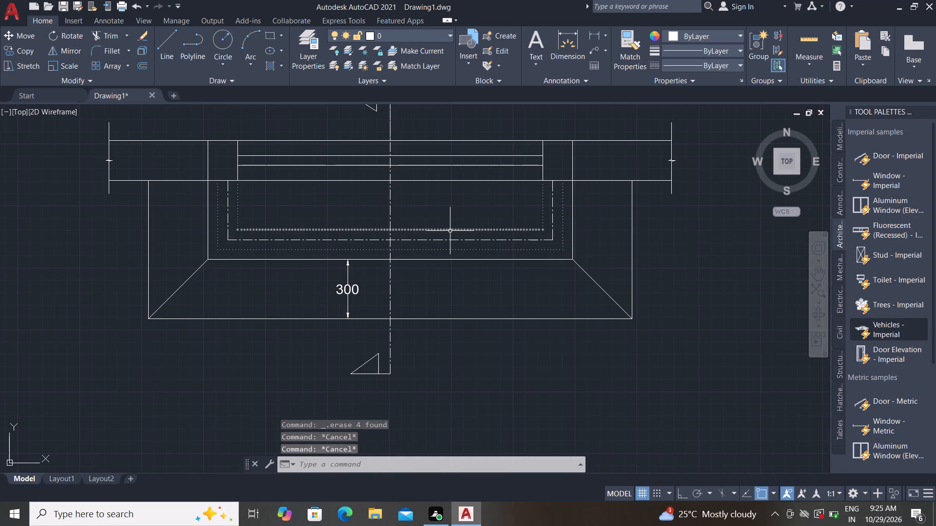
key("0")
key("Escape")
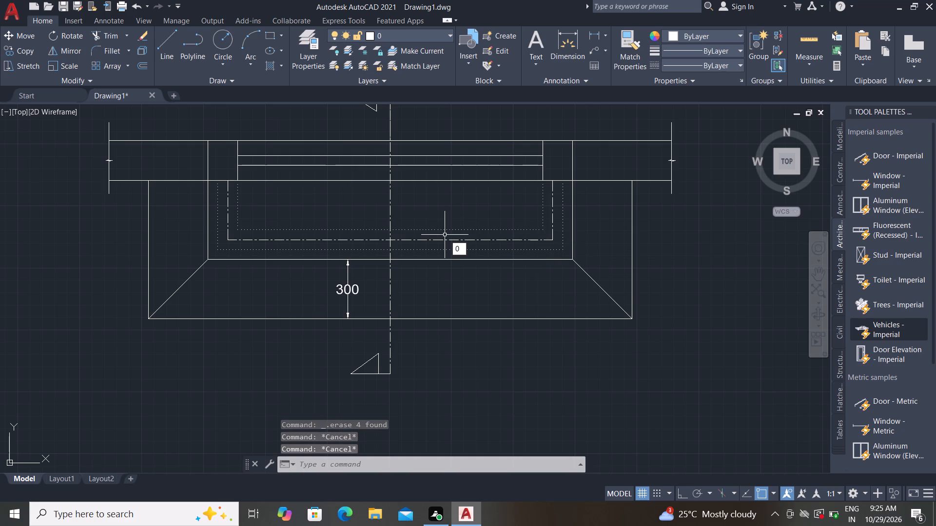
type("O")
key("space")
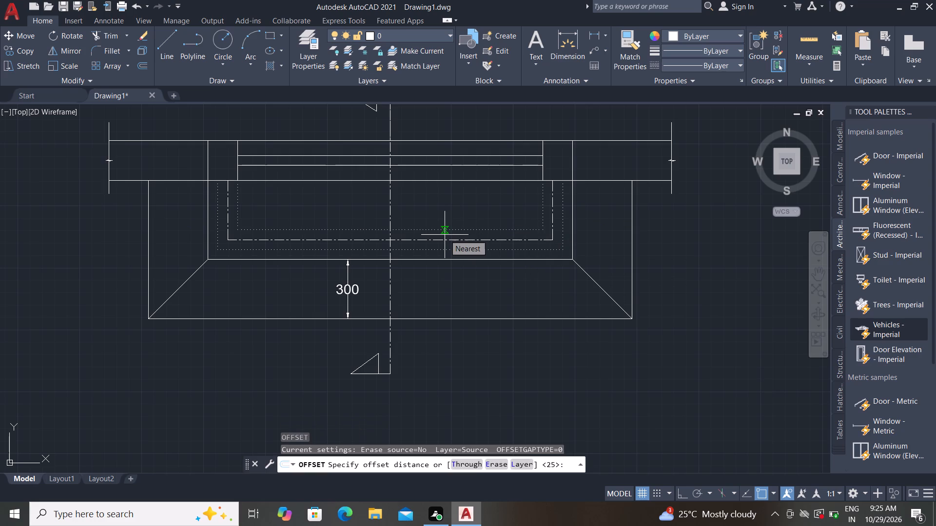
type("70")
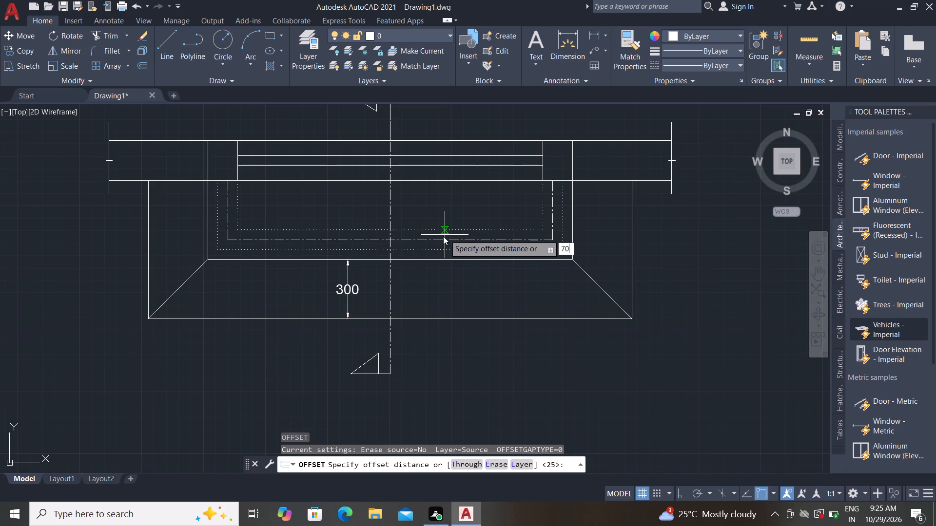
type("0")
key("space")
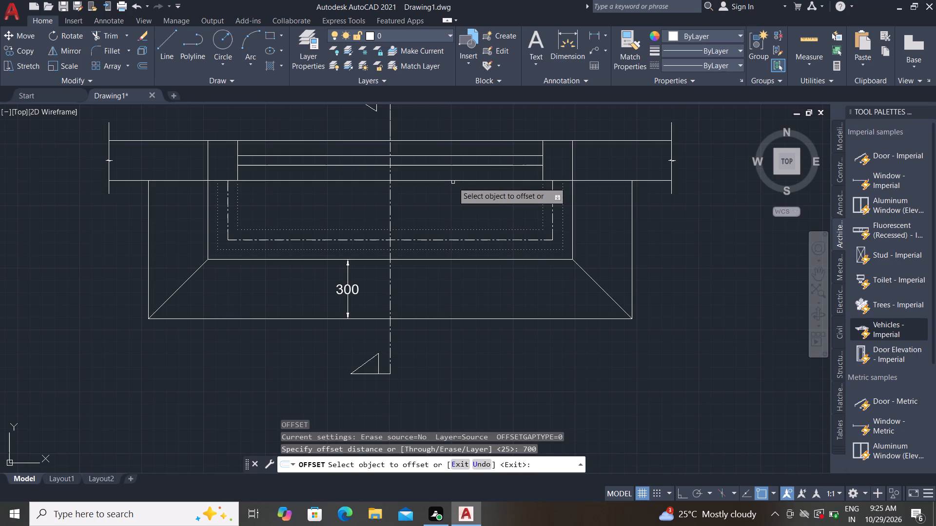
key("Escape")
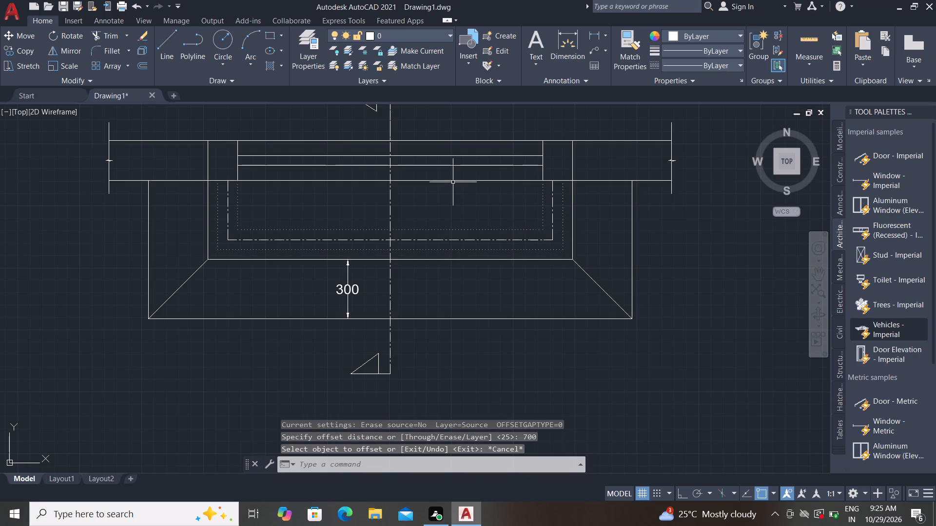
Remove both diagonal mitre lines and the front band-width dimension using Trim.
key("t")
type("R")
key("space")
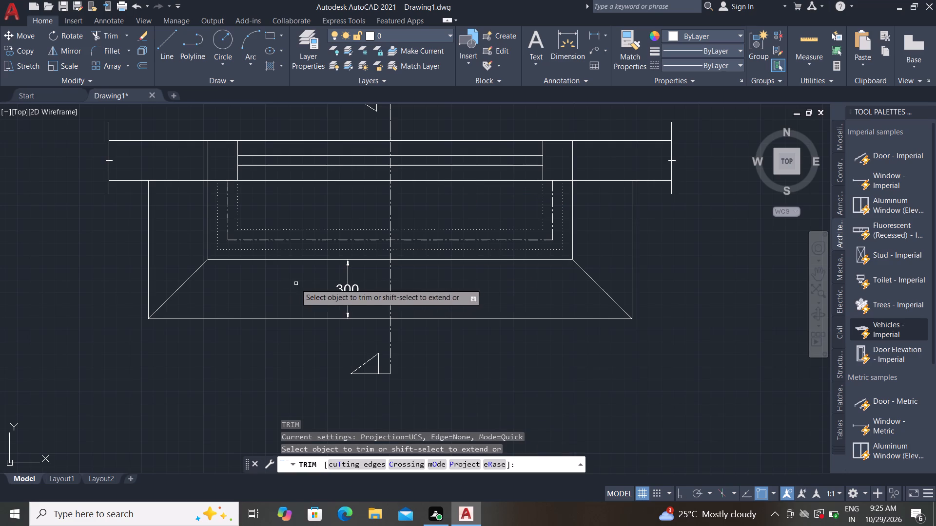
left_click(198, 270)
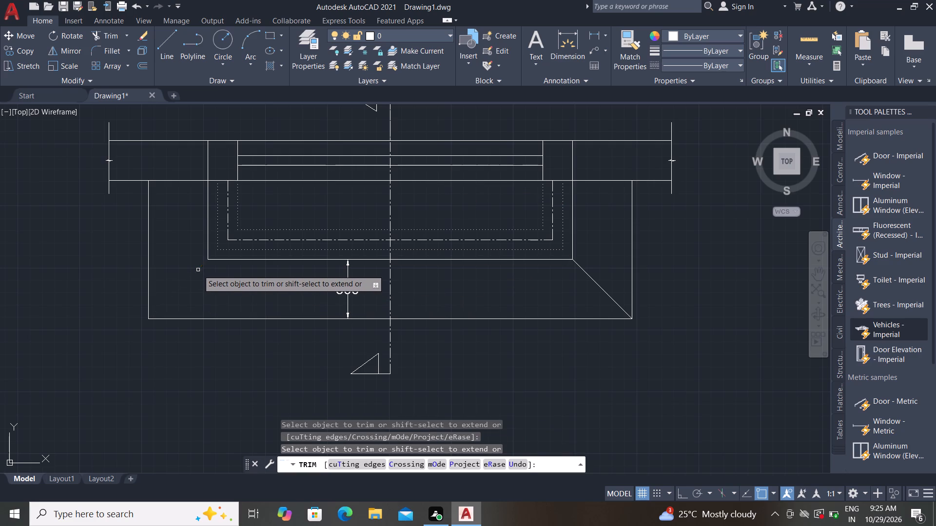
left_click(343, 293)
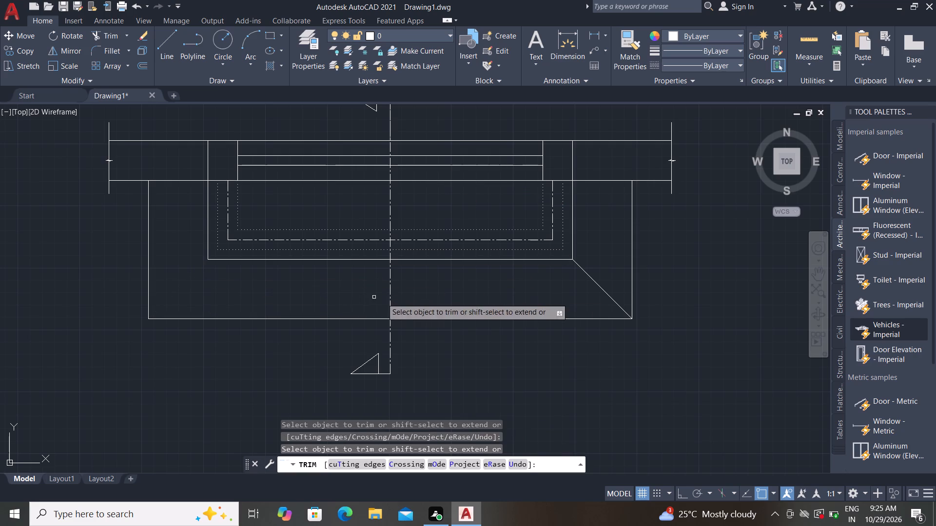
left_click(596, 283)
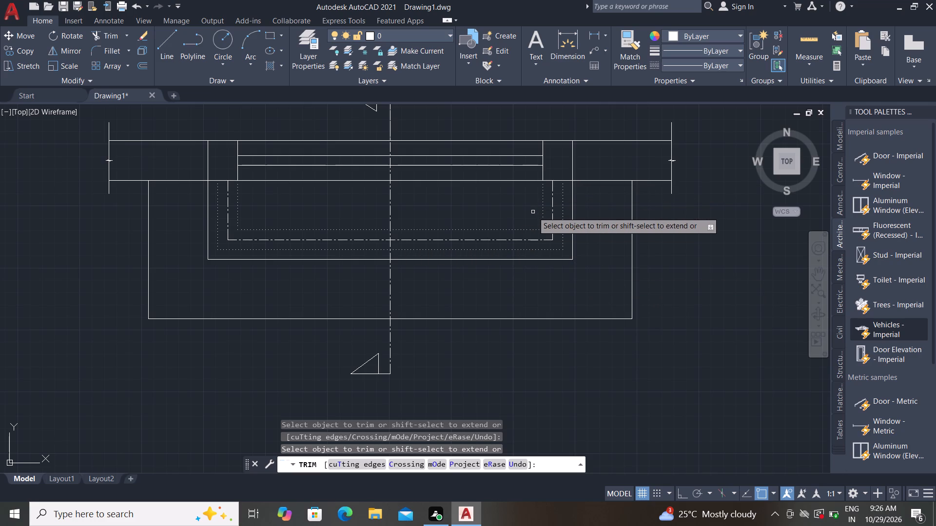
Trim away the horizontal front segments of the dotted outlines, centre-line outline and band's inner edge on both sides of the section line.
left_click(513, 210)
left_click(526, 274)
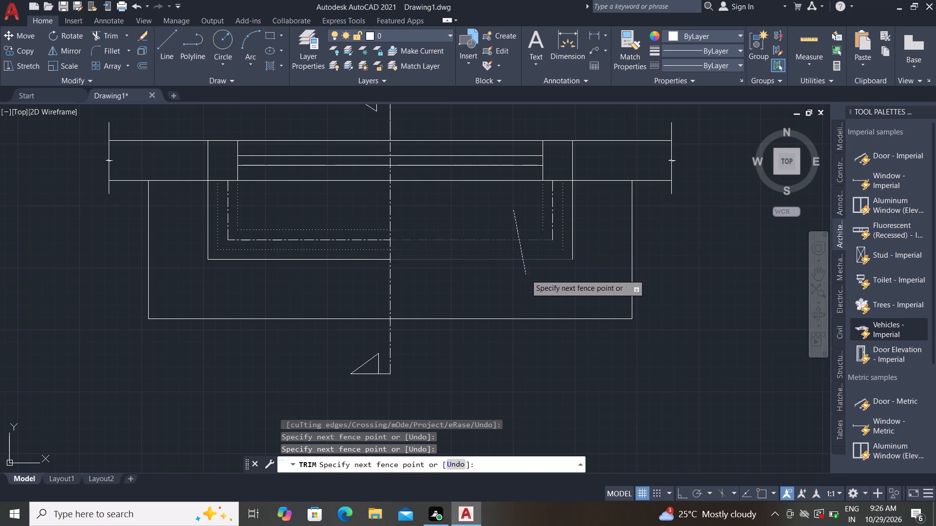
left_click(327, 220)
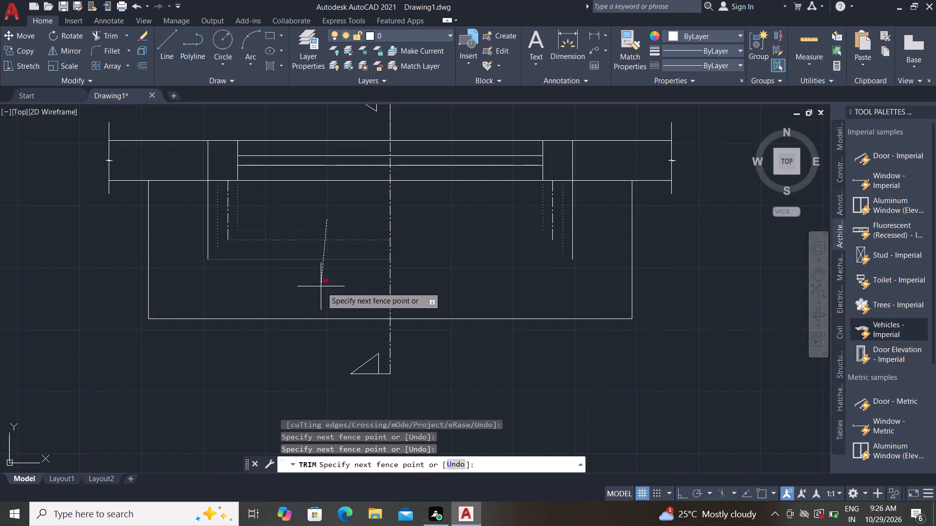
left_click(322, 287)
key("grave")
key("Escape")
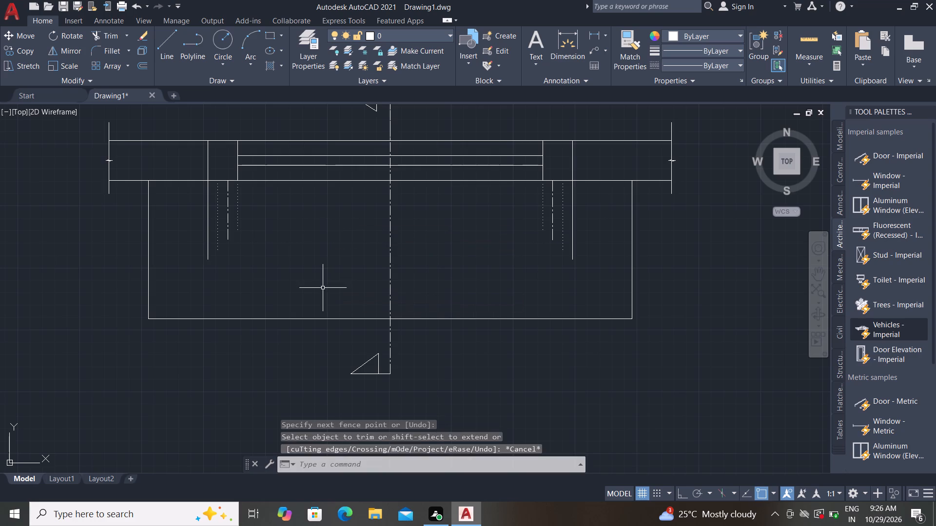
key("Escape")
key("Escape")
Extend the inner-edge, dotted and centre-line verticals on both sides of the plan to the outer front edge.
key("e")
type("X")
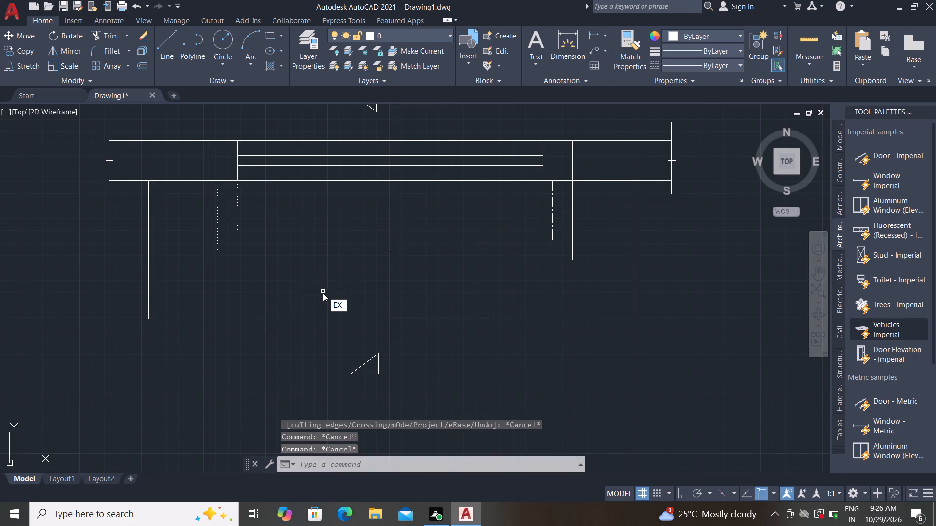
key("space")
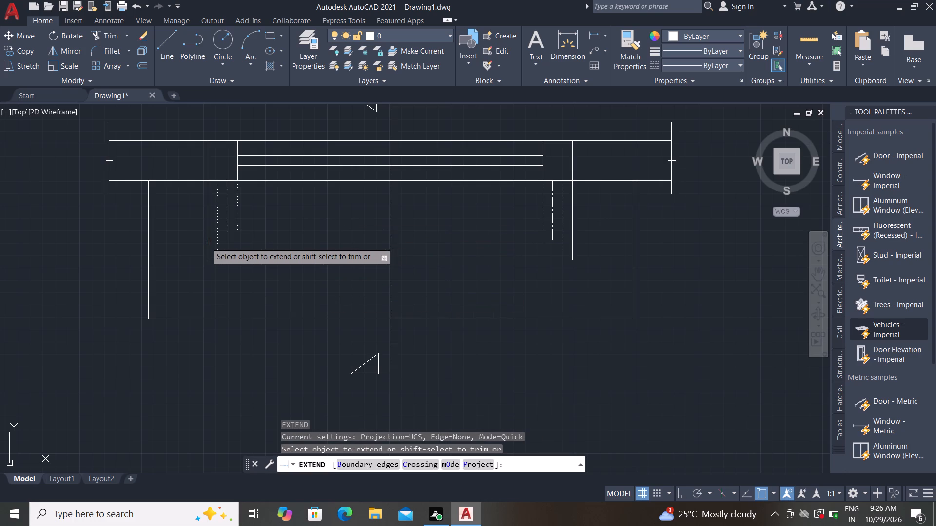
left_click(206, 244)
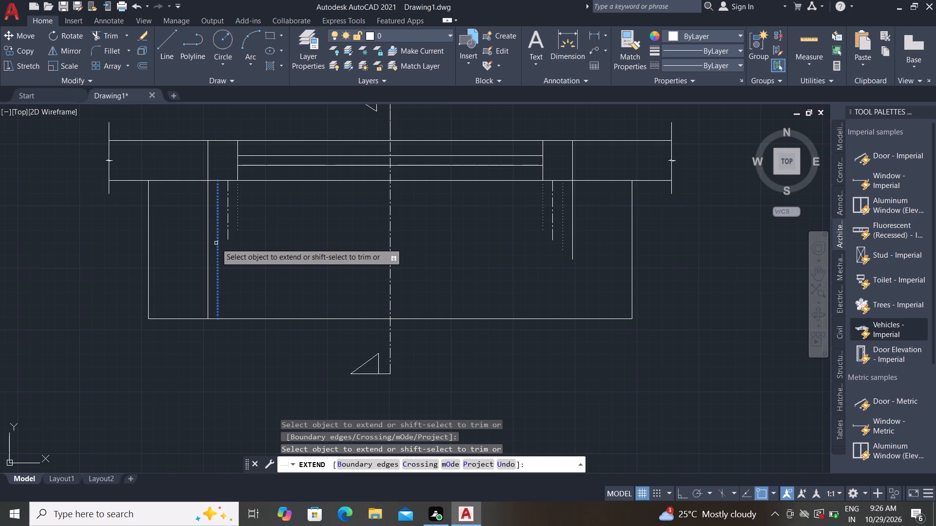
left_click(216, 243)
left_click(226, 235)
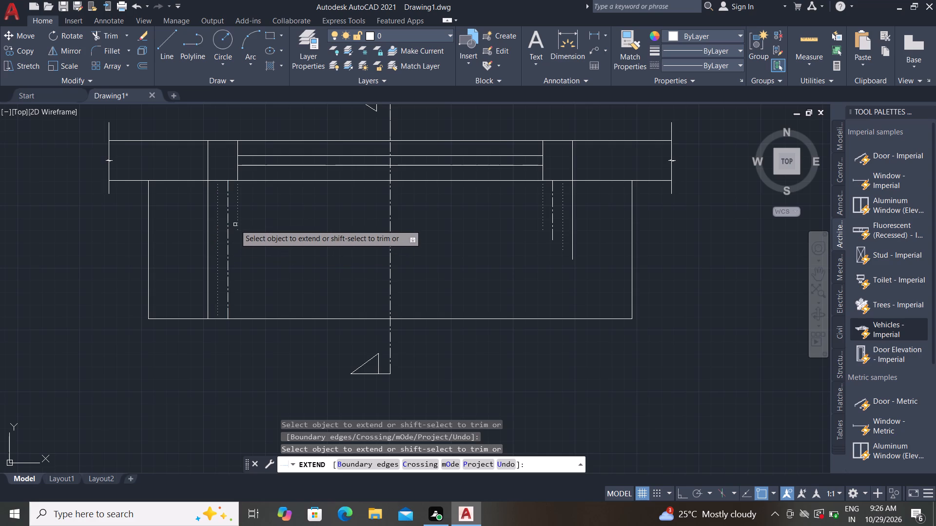
left_click(236, 222)
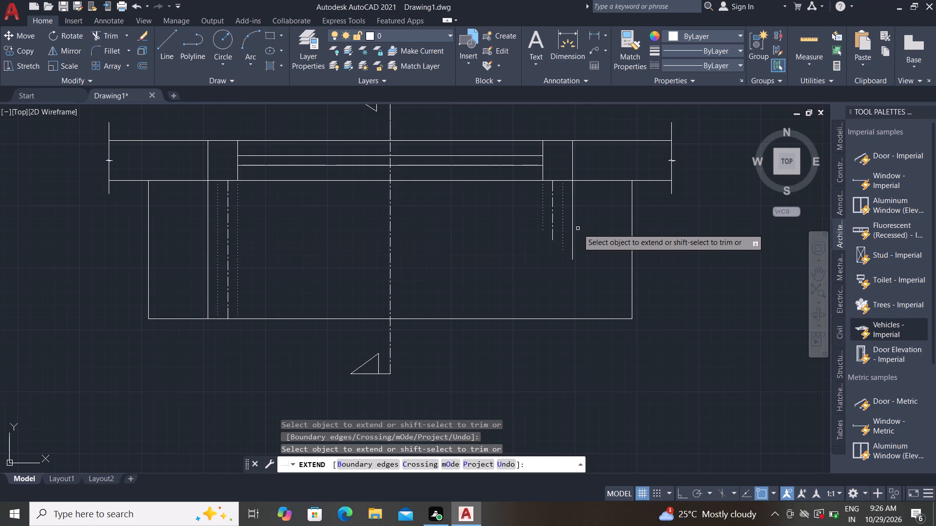
left_click(573, 235)
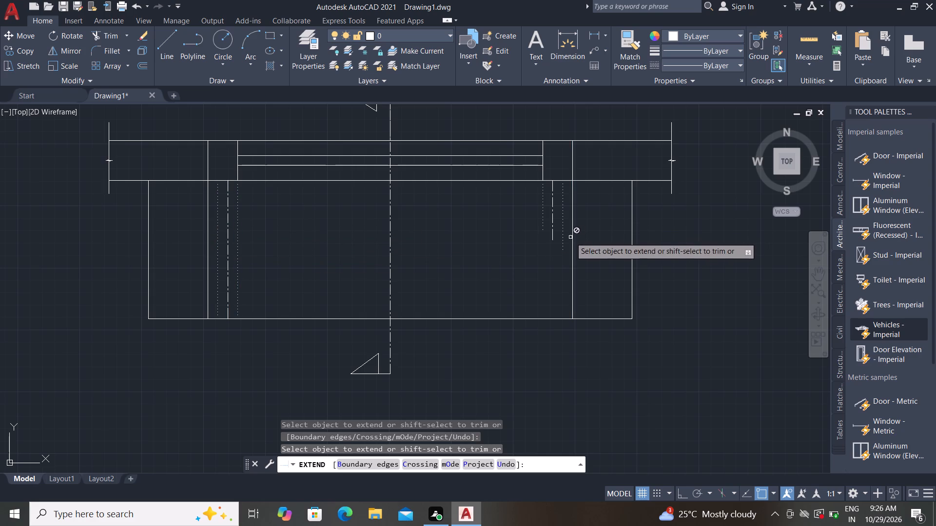
left_click(562, 239)
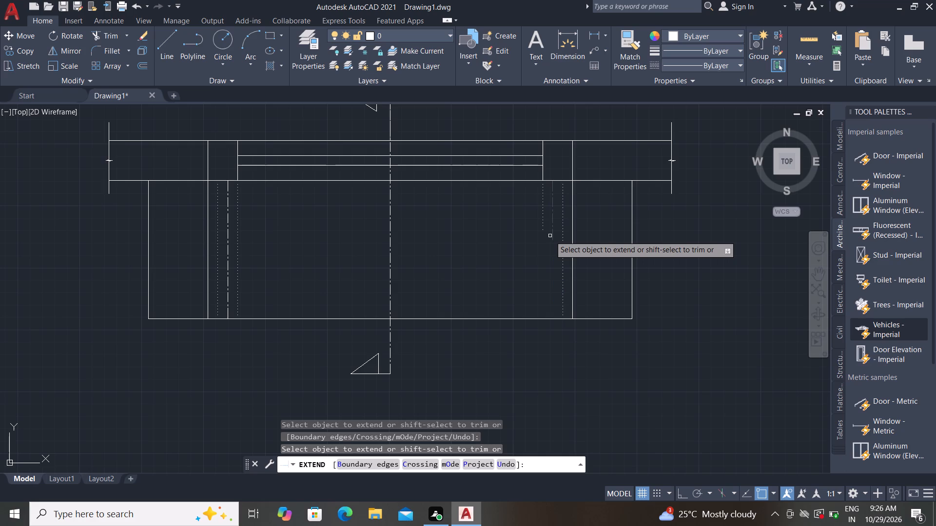
left_click(553, 234)
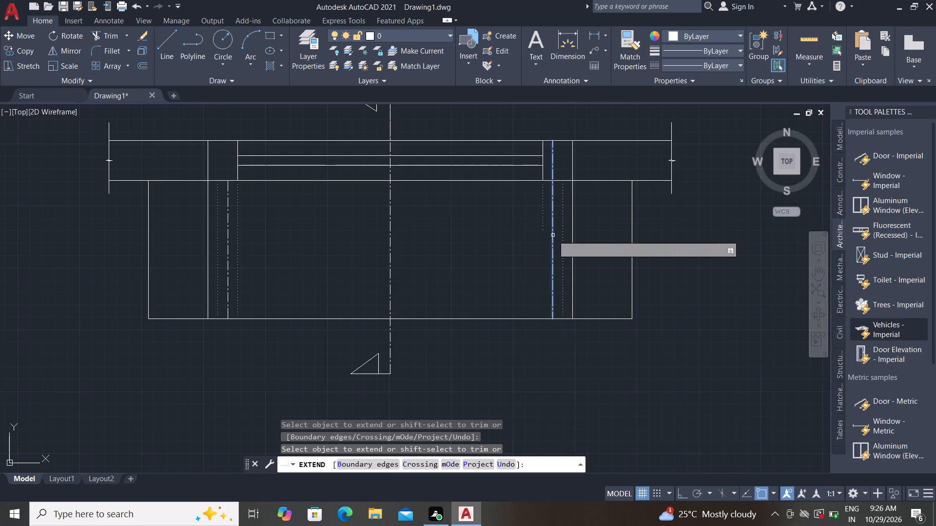
left_click(542, 223)
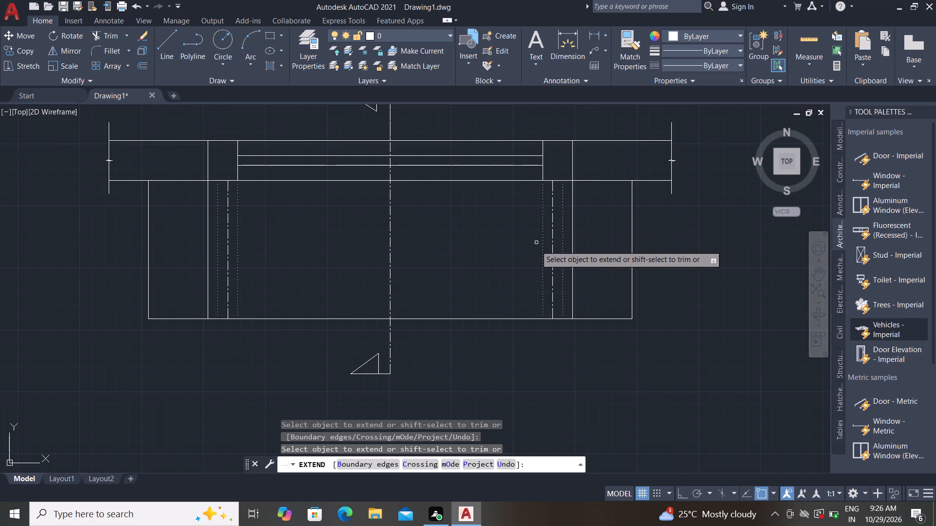
key("Escape")
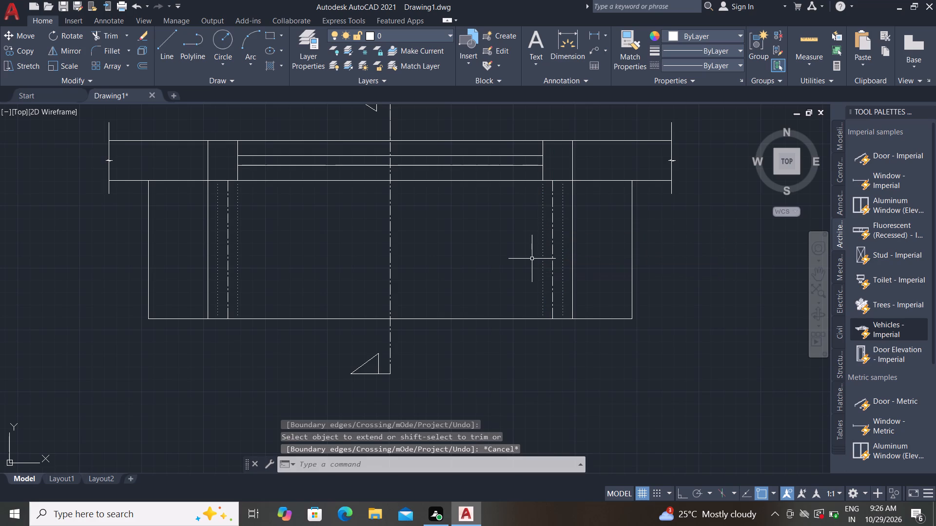
Offset the plan's outer front edge 150 mm inward.
type("O")
key("space")
type("15")
key("0")
key("space")
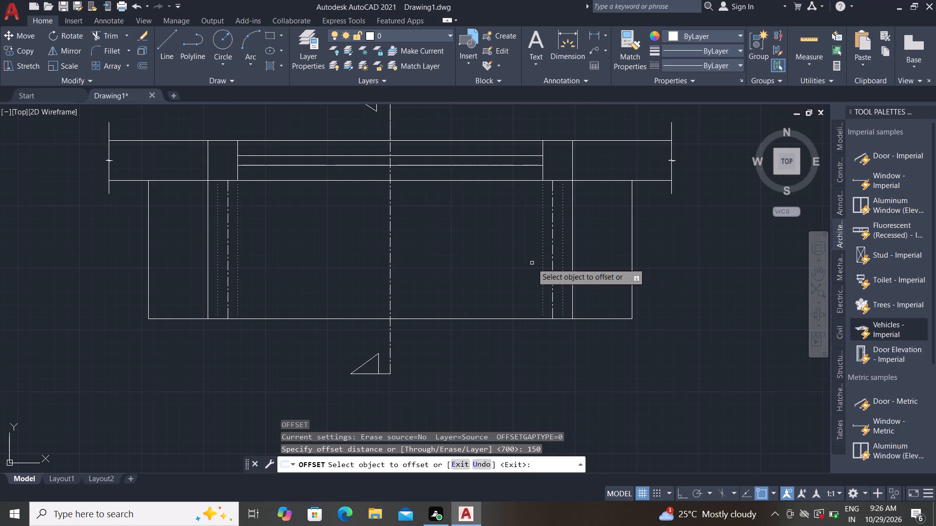
left_click(502, 319)
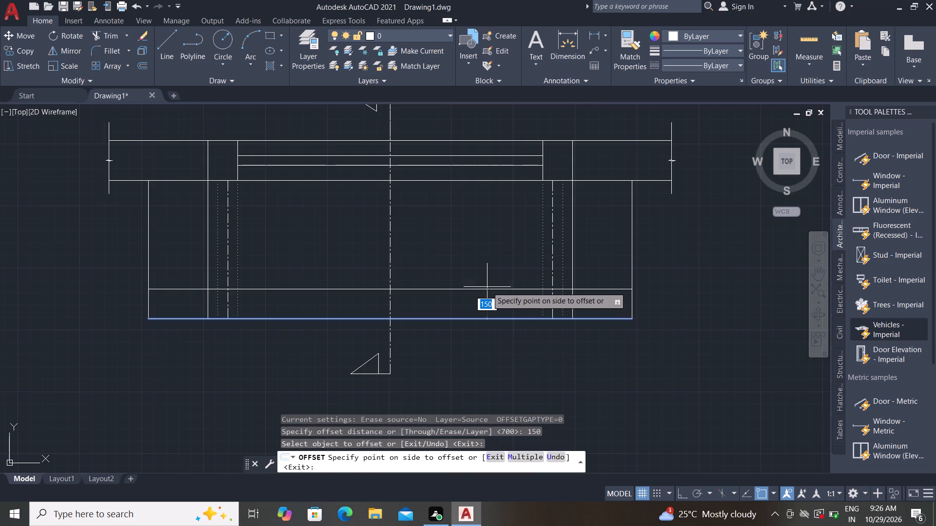
left_click(487, 277)
key("Escape")
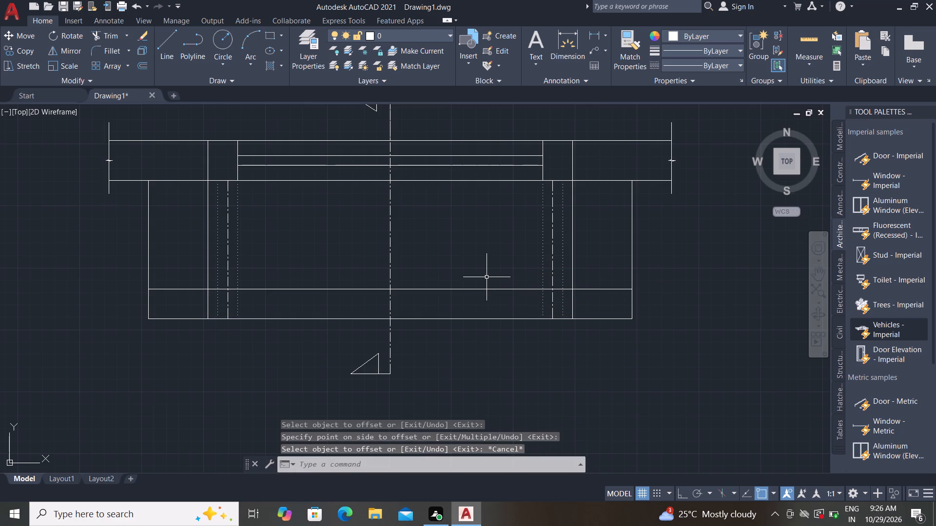
Offset the new inner front line 50 mm toward the outer front edge, and repeat from the resulting line.
type("O")
key("space")
key("5")
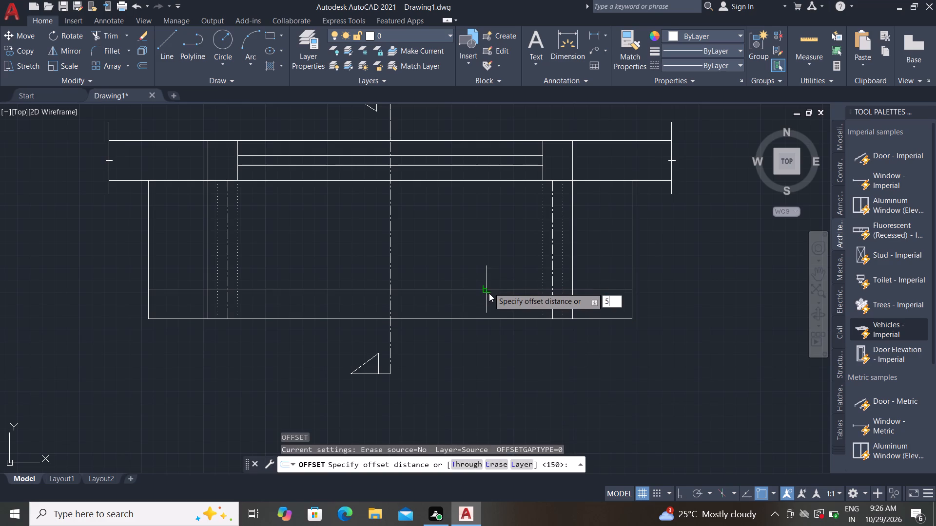
key("0")
key("space")
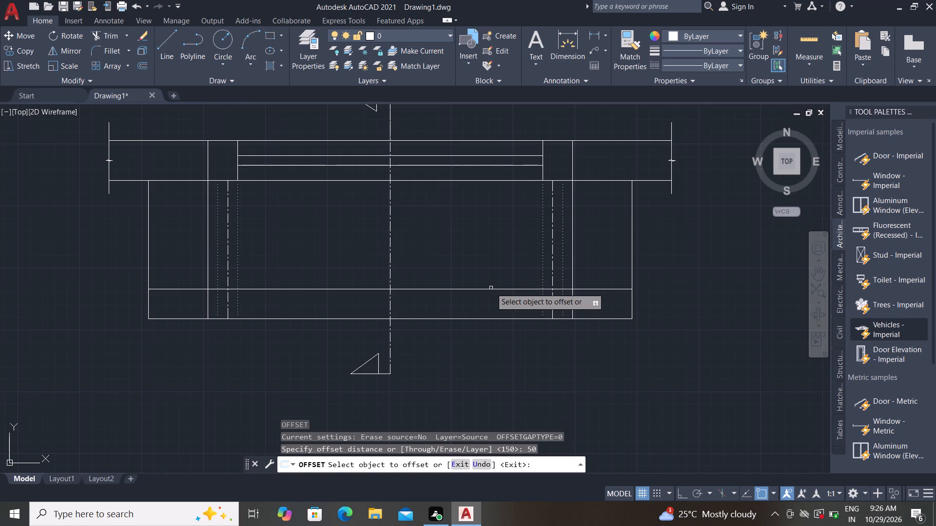
left_click(493, 289)
left_click(496, 313)
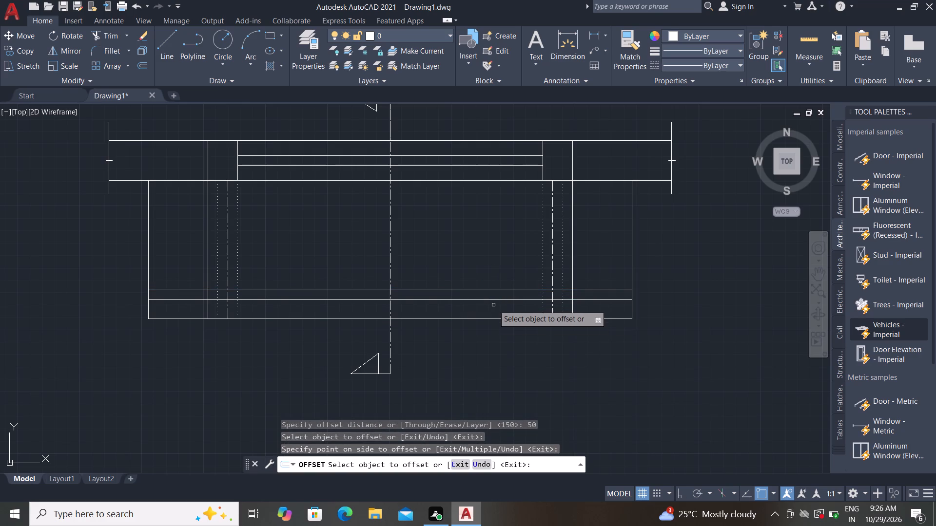
left_click(490, 300)
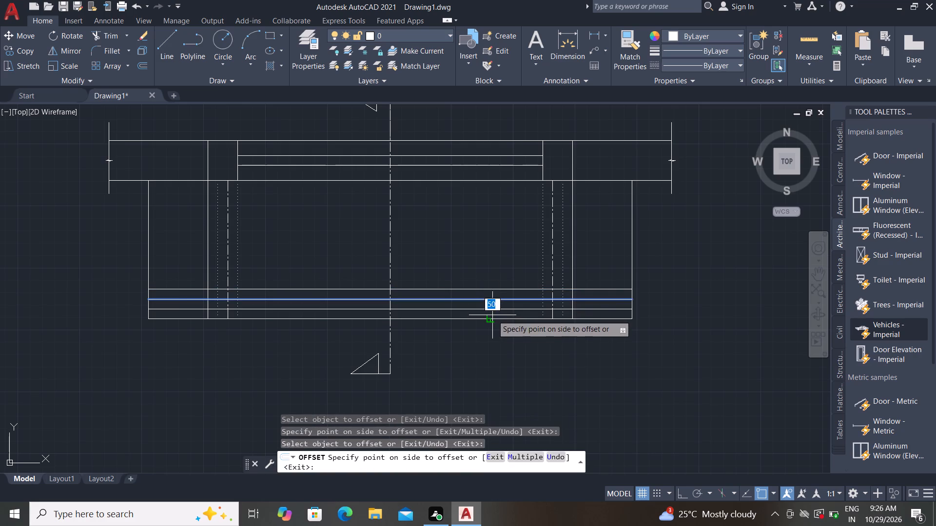
left_click(492, 315)
key("Escape")
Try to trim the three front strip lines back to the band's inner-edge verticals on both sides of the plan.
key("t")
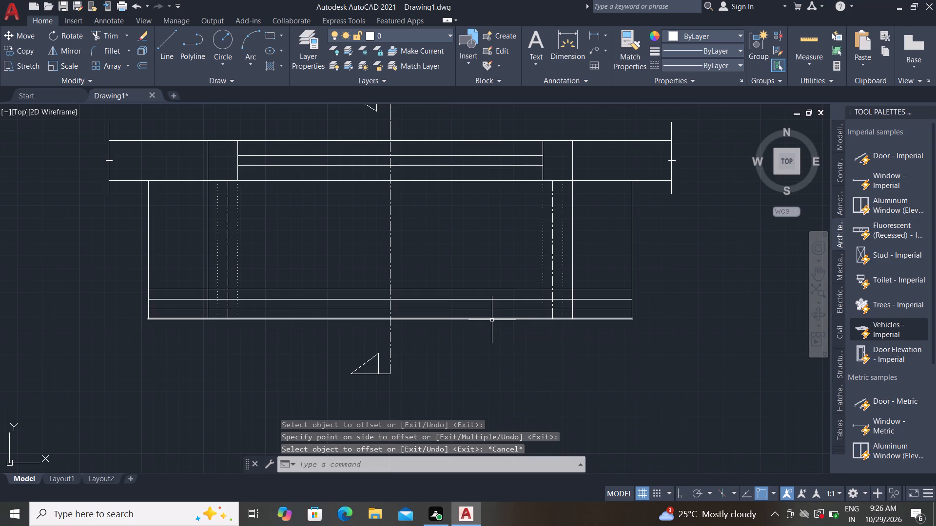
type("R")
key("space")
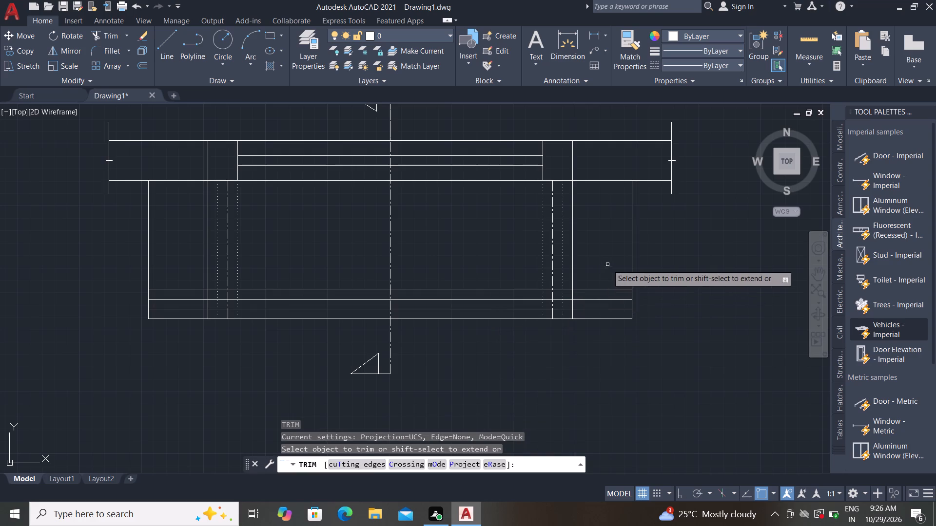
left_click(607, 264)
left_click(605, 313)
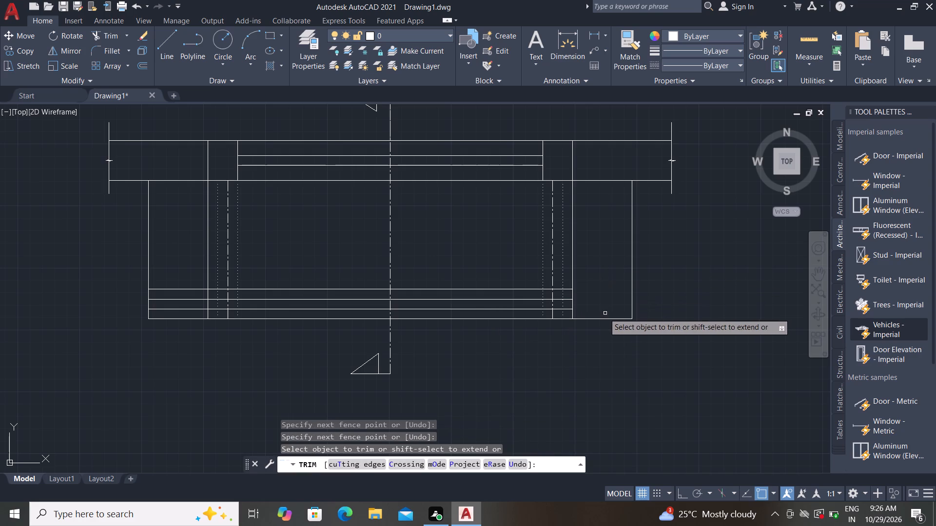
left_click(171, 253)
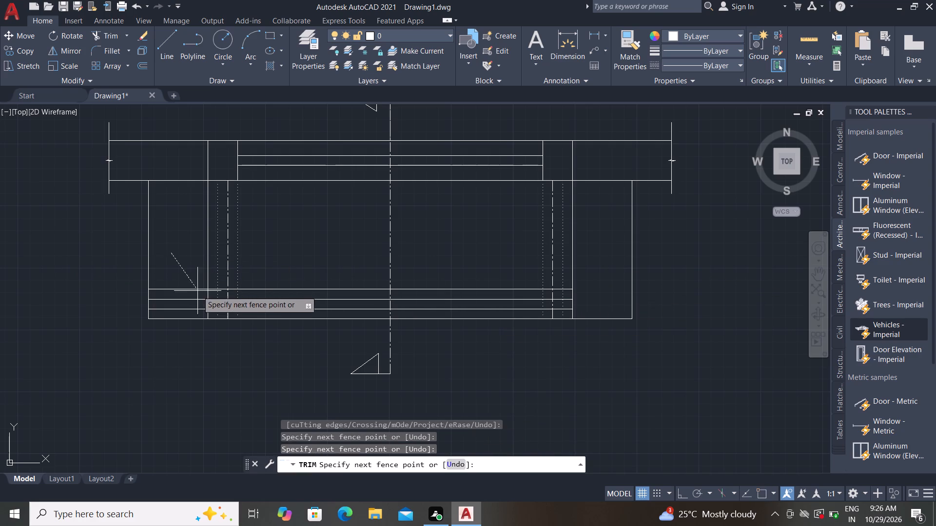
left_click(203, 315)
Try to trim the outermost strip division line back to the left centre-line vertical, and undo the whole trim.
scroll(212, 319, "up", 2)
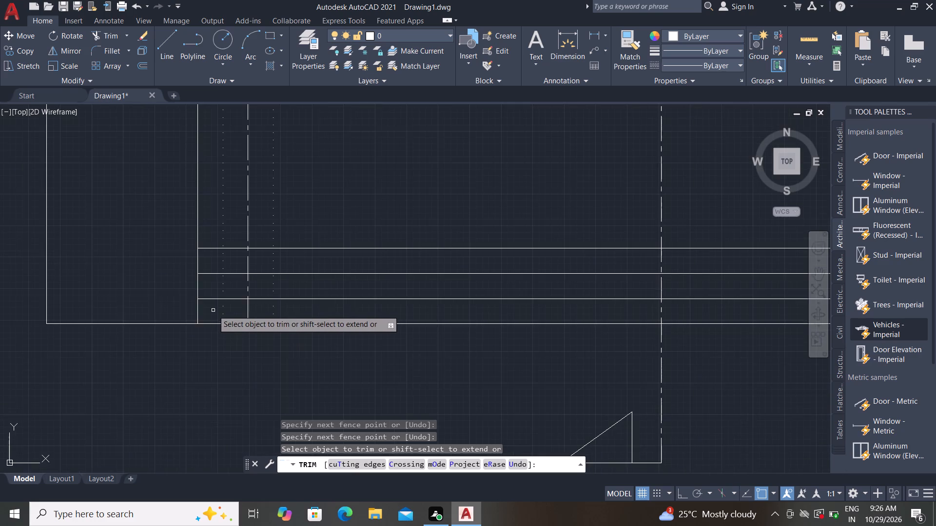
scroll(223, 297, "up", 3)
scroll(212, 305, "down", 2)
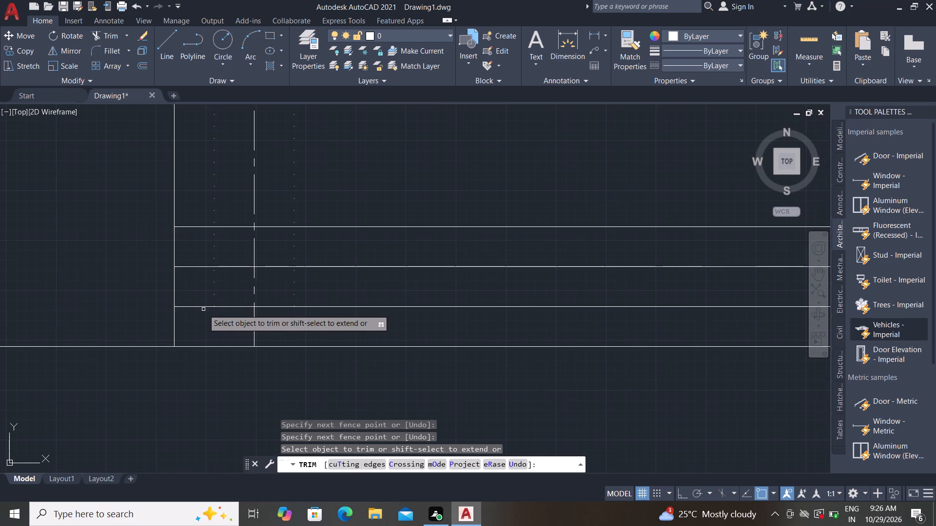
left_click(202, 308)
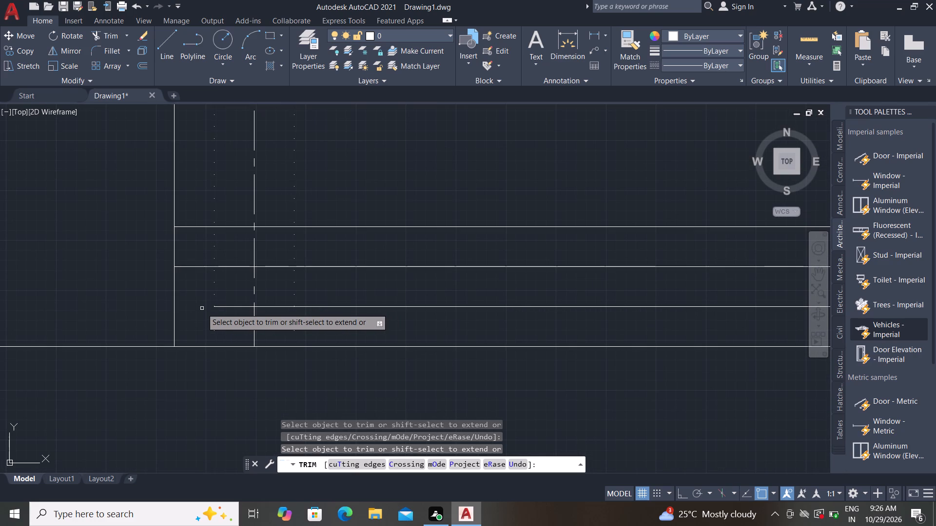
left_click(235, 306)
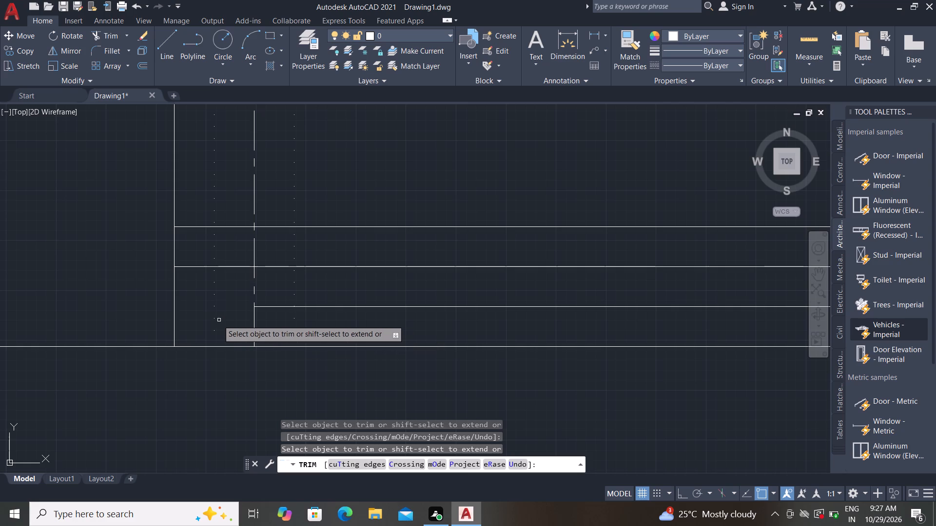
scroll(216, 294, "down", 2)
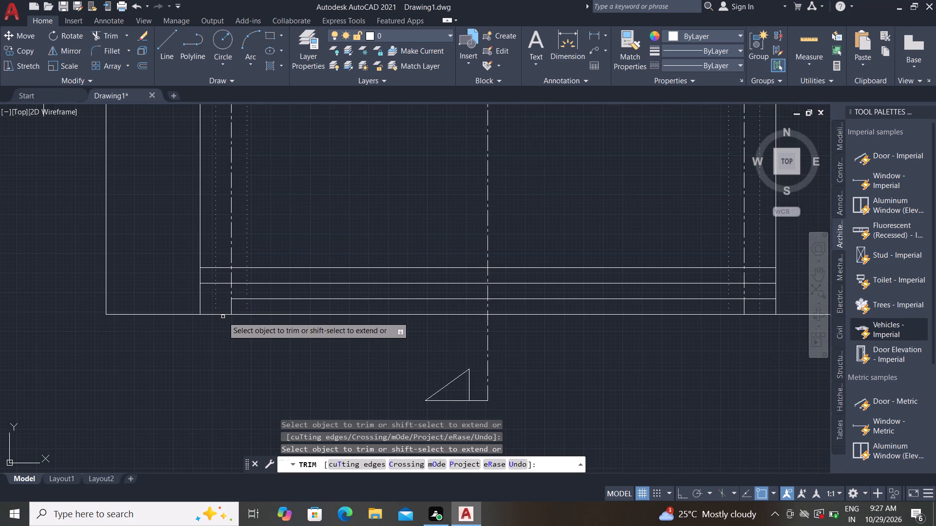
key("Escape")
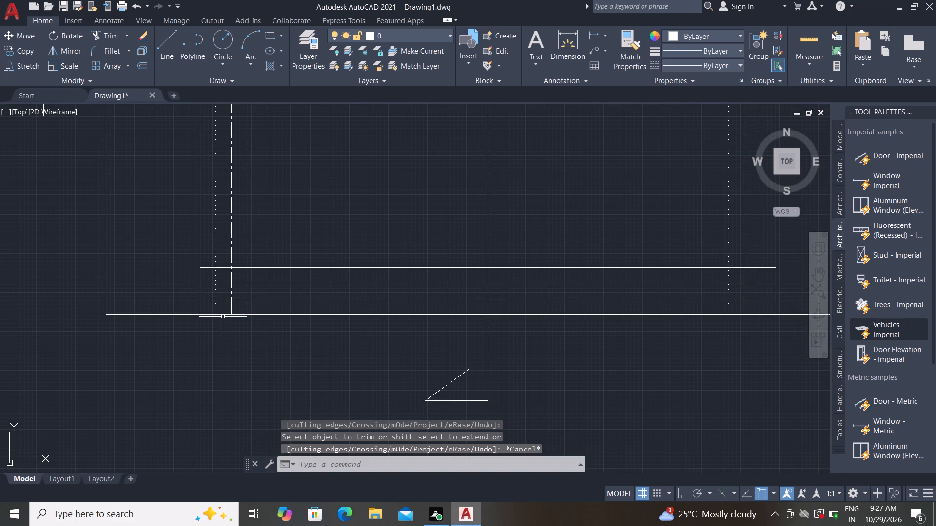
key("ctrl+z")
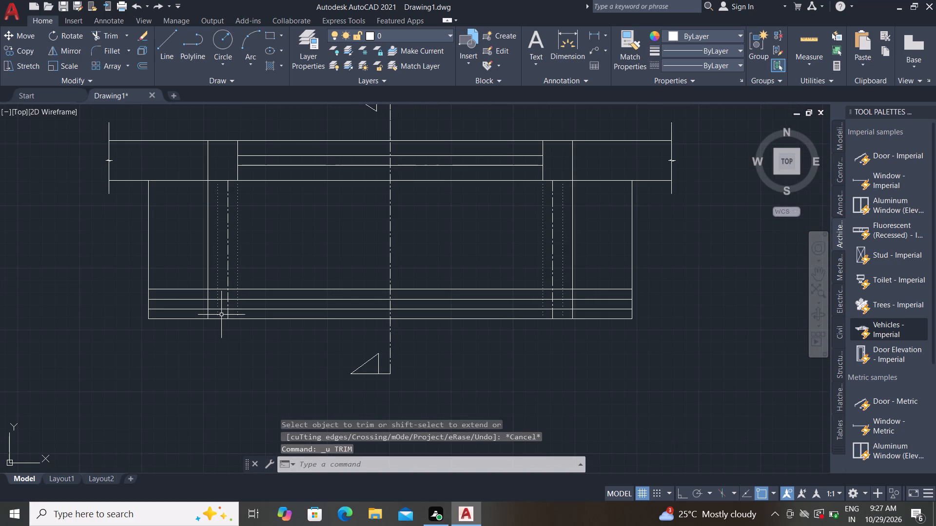
Trim the three strip lines outside the inner-edge verticals on both sides, plus the outer front edge's overhang on the right side.
key("t")
key("r")
key("space")
left_click(182, 263)
left_click(188, 315)
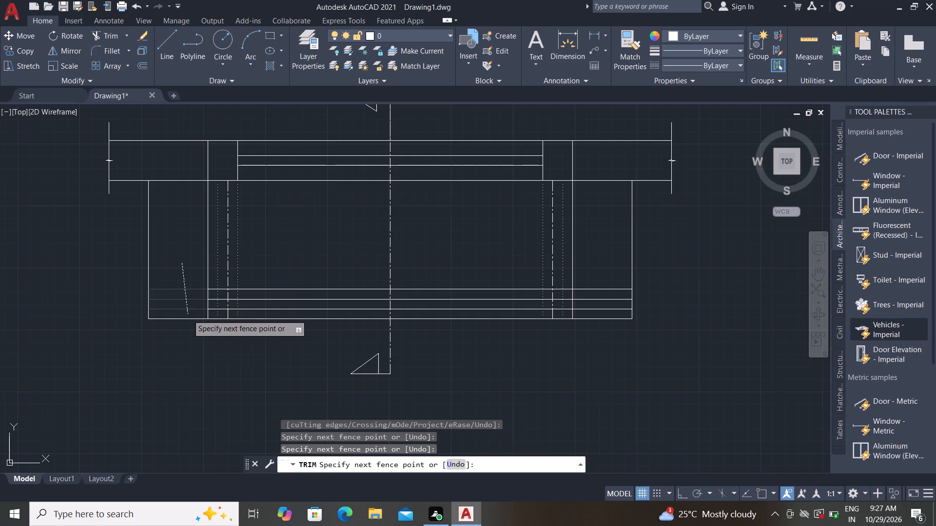
left_click(606, 278)
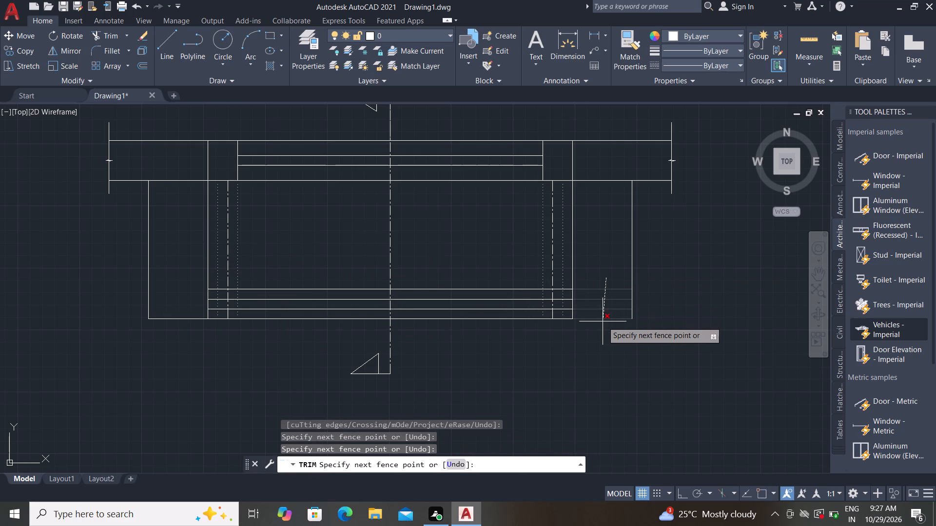
left_click(602, 322)
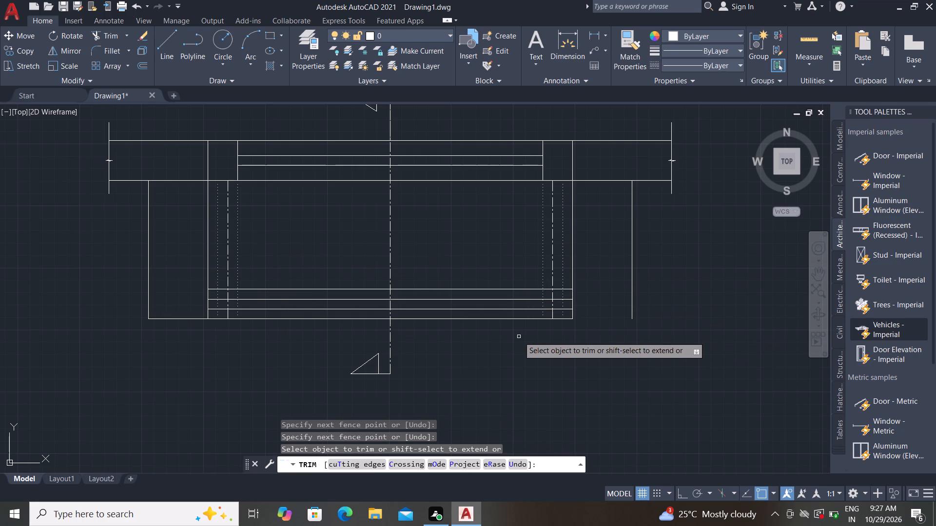
At the strip's right end, trim the dotted and centre-line verticals below the outermost division line and all strip lines beyond the outer dotted vertical.
scroll(572, 318, "up", 5)
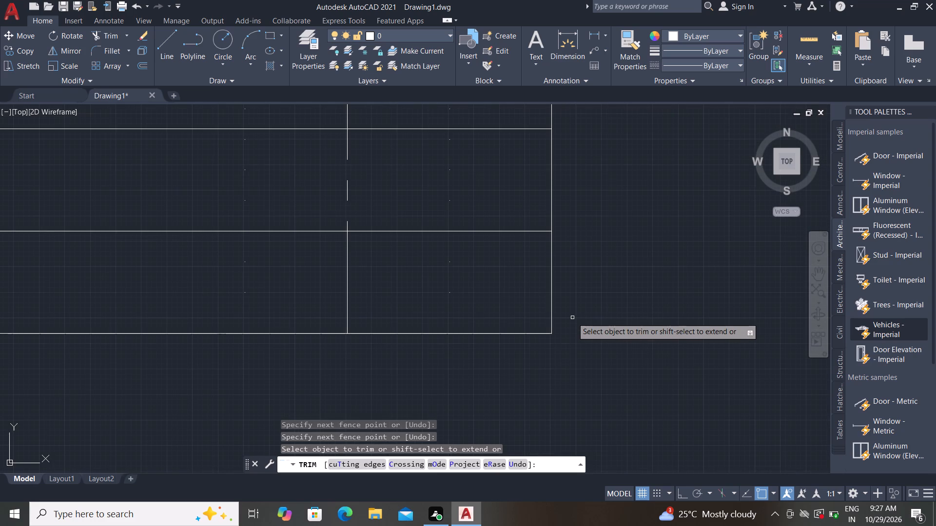
scroll(572, 318, "down", 2)
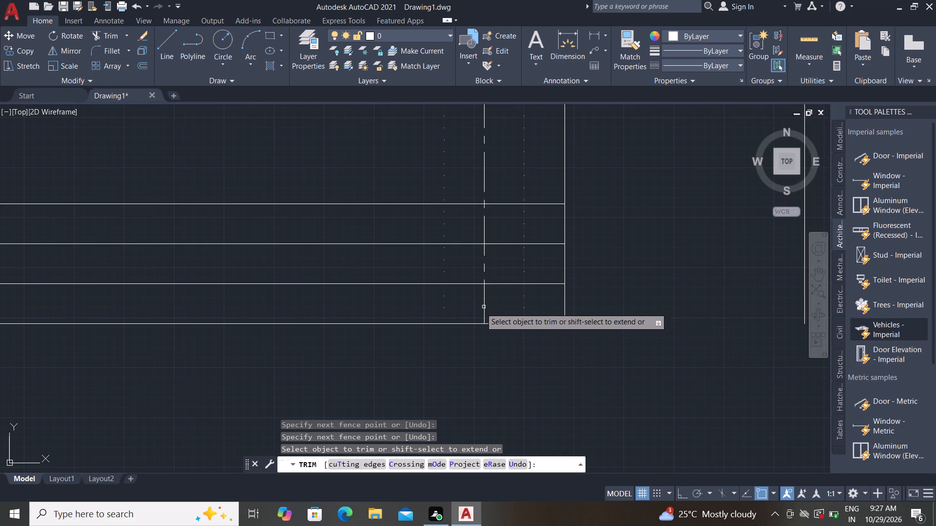
left_click(419, 303)
left_click(529, 304)
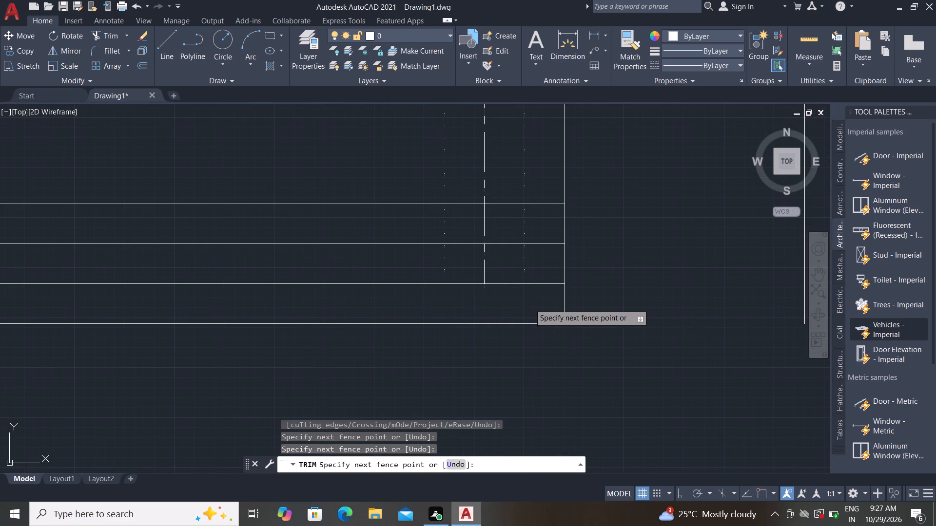
left_click(535, 283)
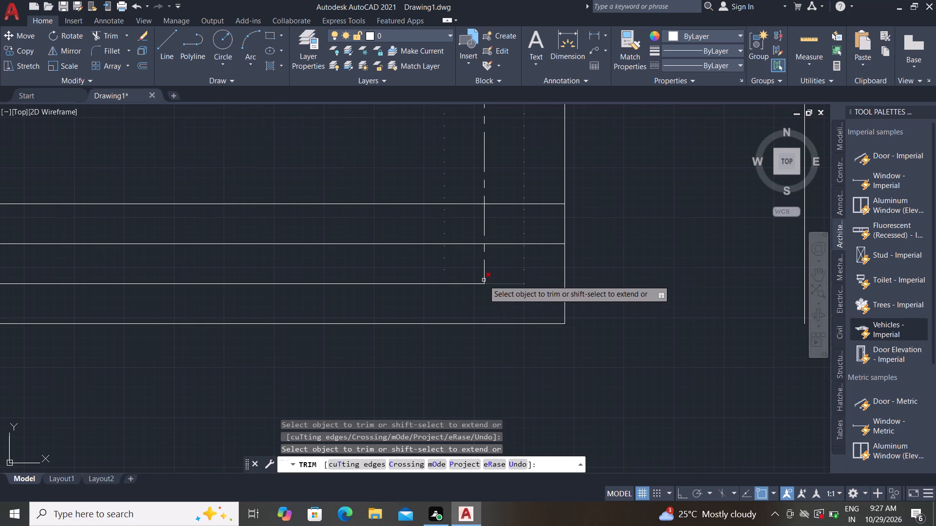
left_click(540, 243)
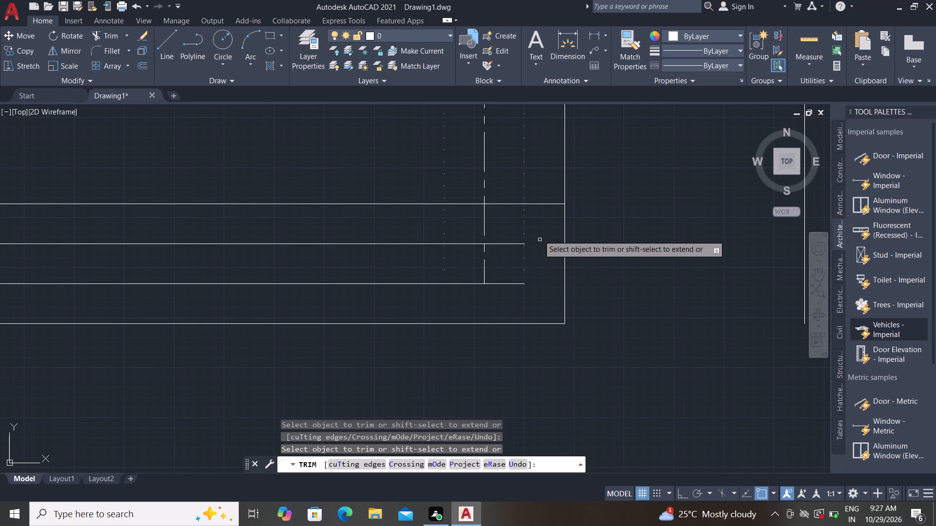
left_click(543, 203)
Trim the right end's remaining overlaps so the centre-line meets the middle strip line and the inner dotted vertical meets the innermost strip line.
left_click(503, 233)
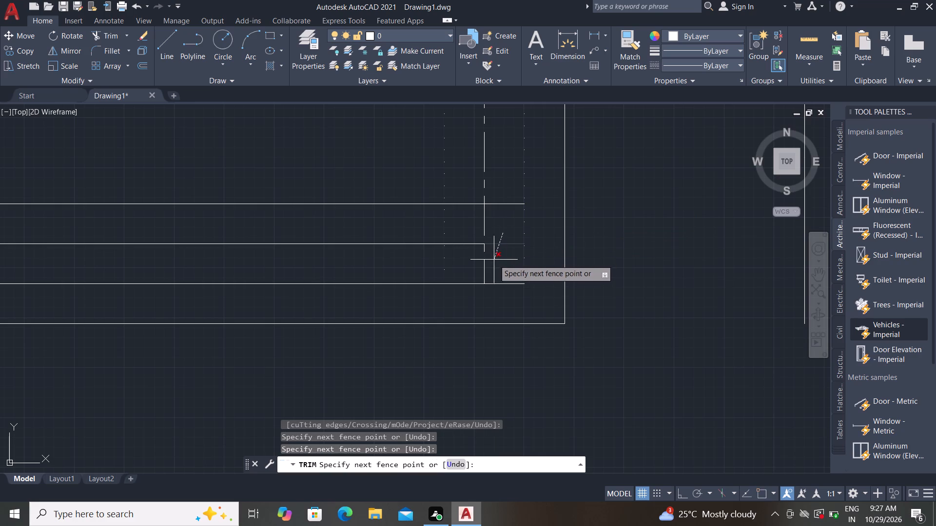
left_click(478, 262)
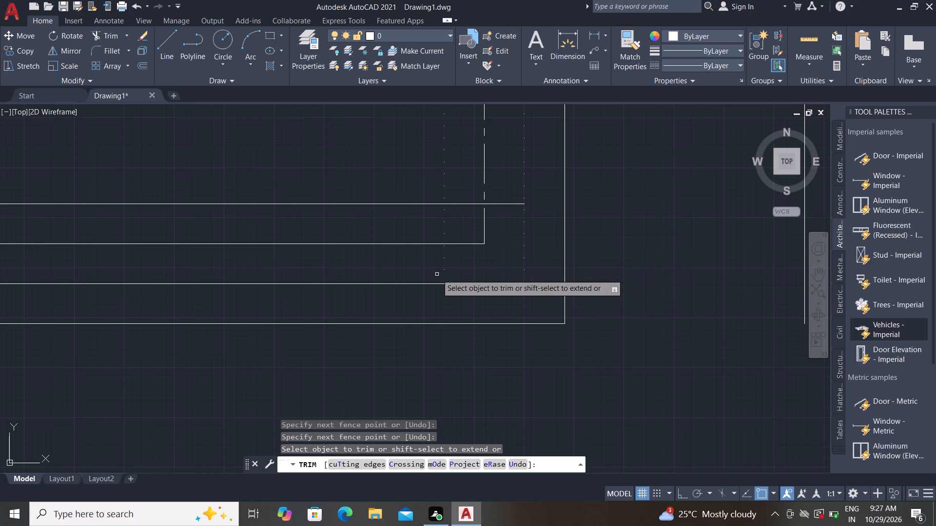
left_click(443, 268)
left_click(431, 227)
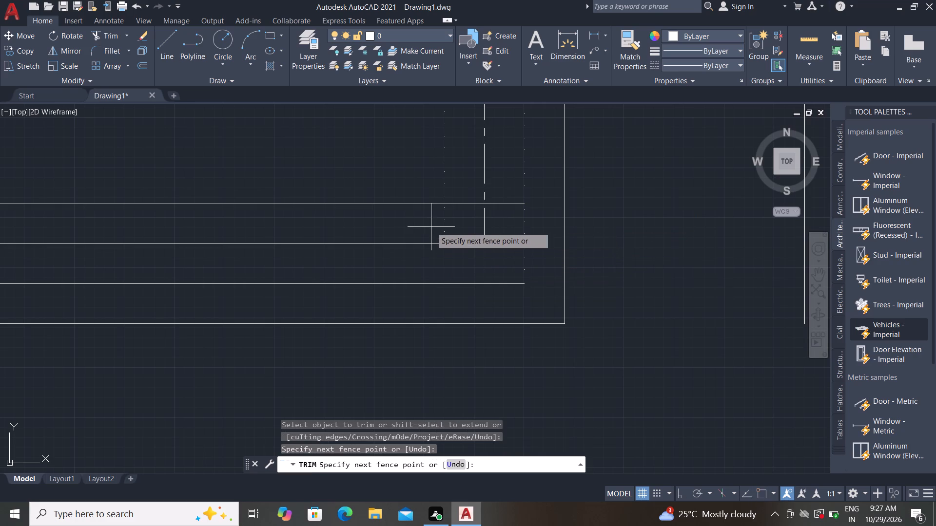
left_click(461, 191)
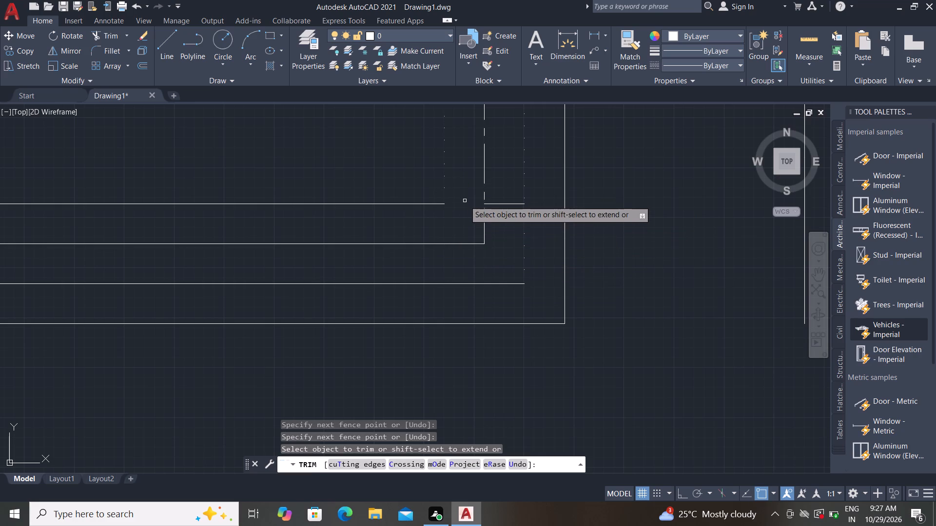
left_click(510, 201)
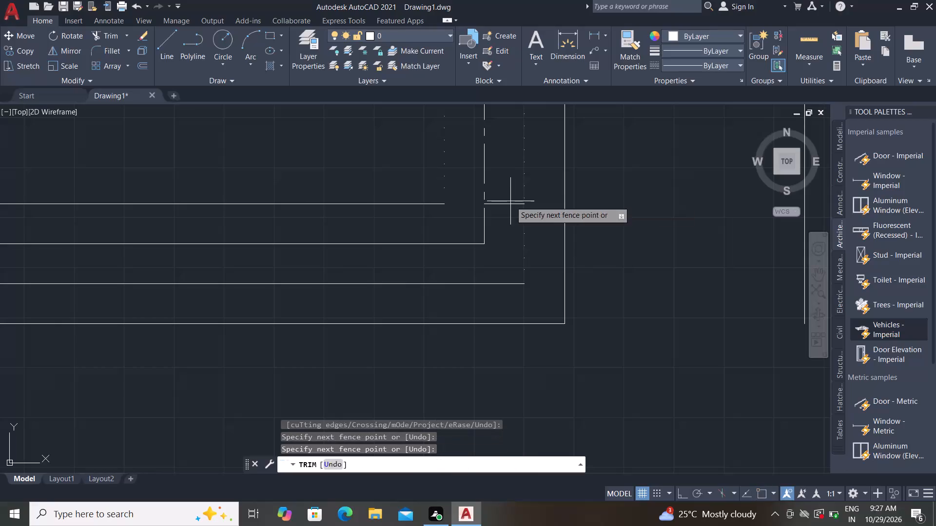
left_click(506, 217)
At the strip's left end, trim overlaps to form corners between the inner dotted vertical and innermost line, and the centre-line and middle line.
scroll(541, 298, "down", 2)
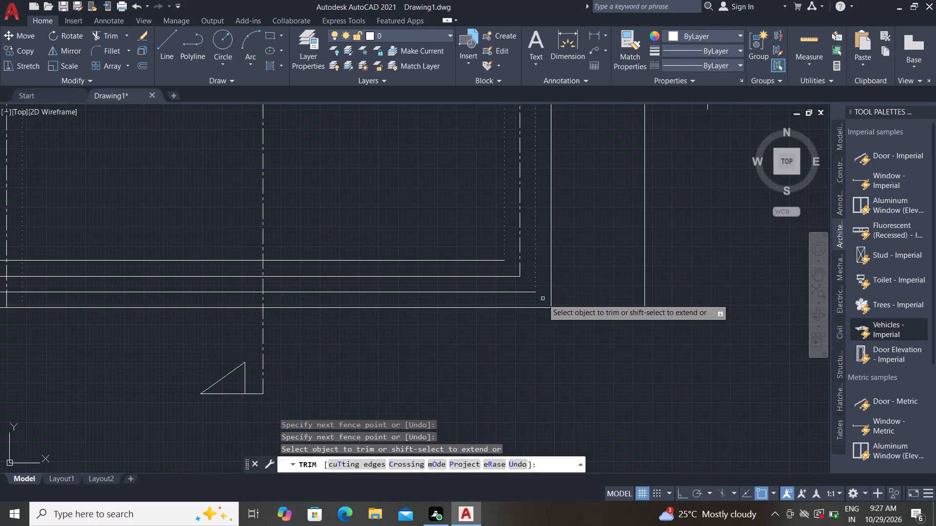
scroll(543, 299, "down", 1)
scroll(204, 298, "up", 2)
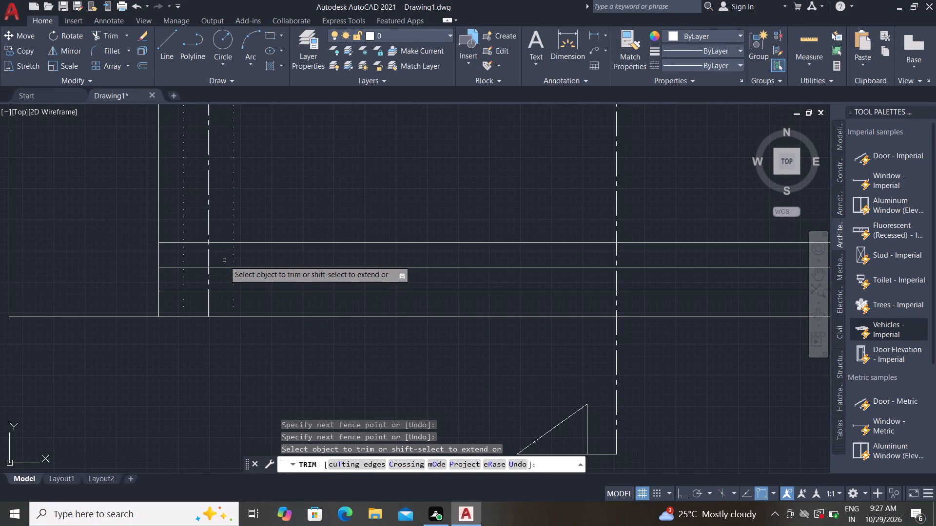
scroll(224, 261, "down", 1)
scroll(225, 259, "up", 2)
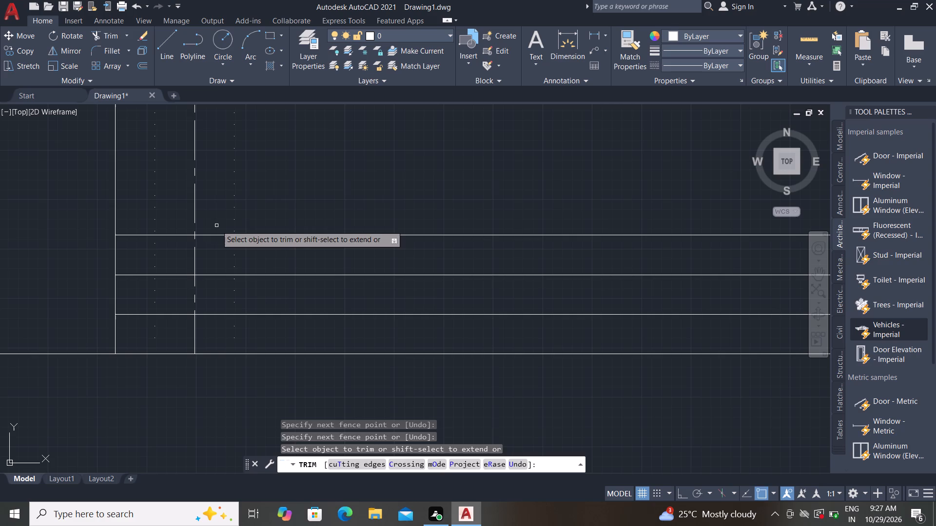
left_click(216, 225)
left_click(235, 260)
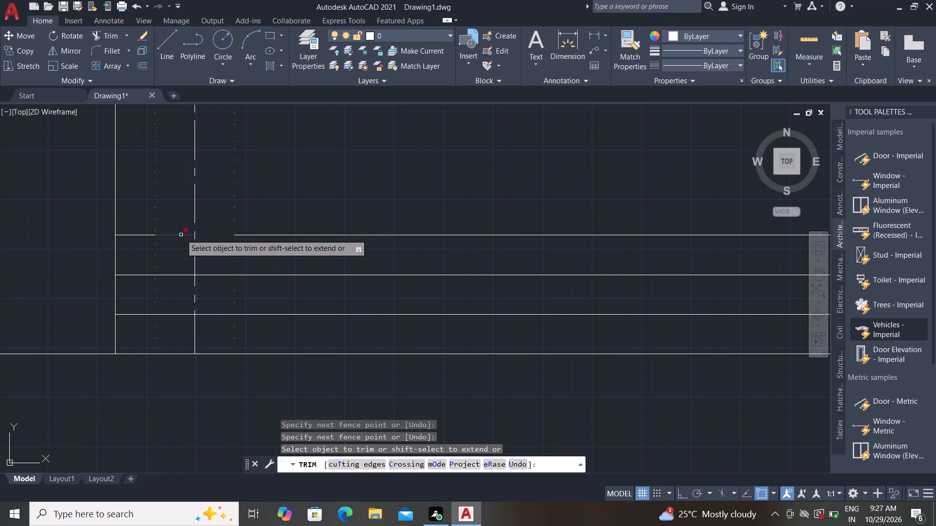
left_click(177, 222)
left_click(179, 284)
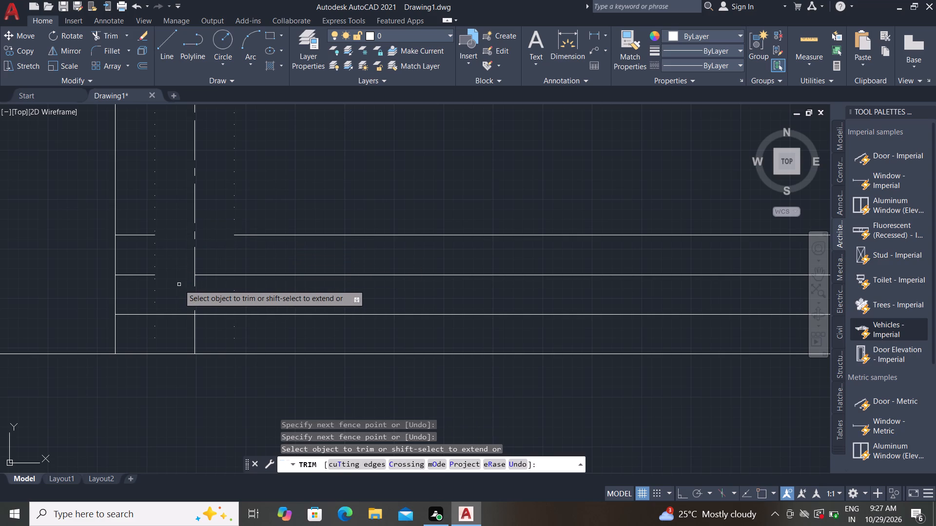
left_click(179, 284)
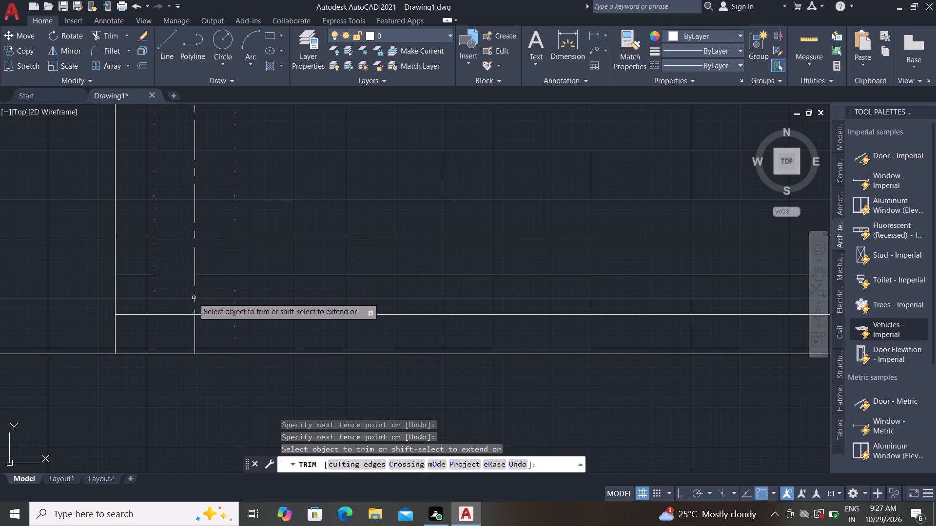
left_click(190, 297)
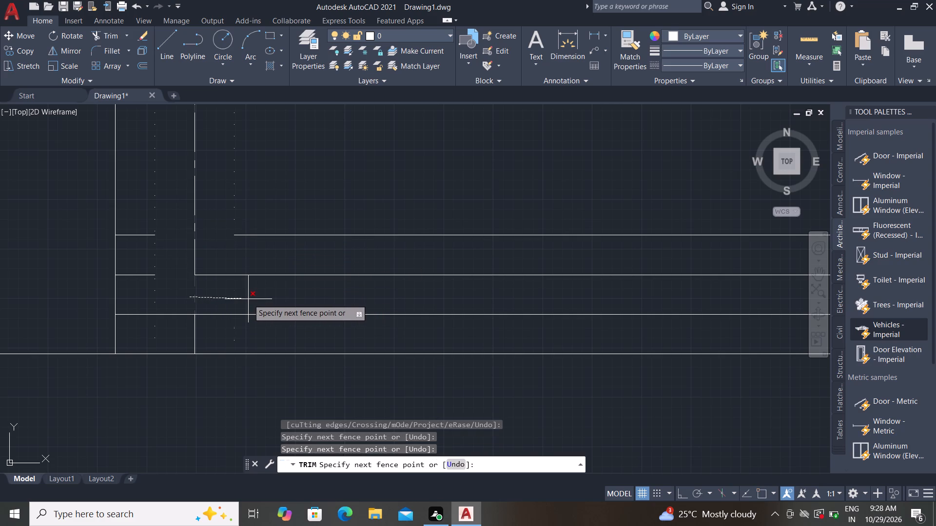
left_click(248, 299)
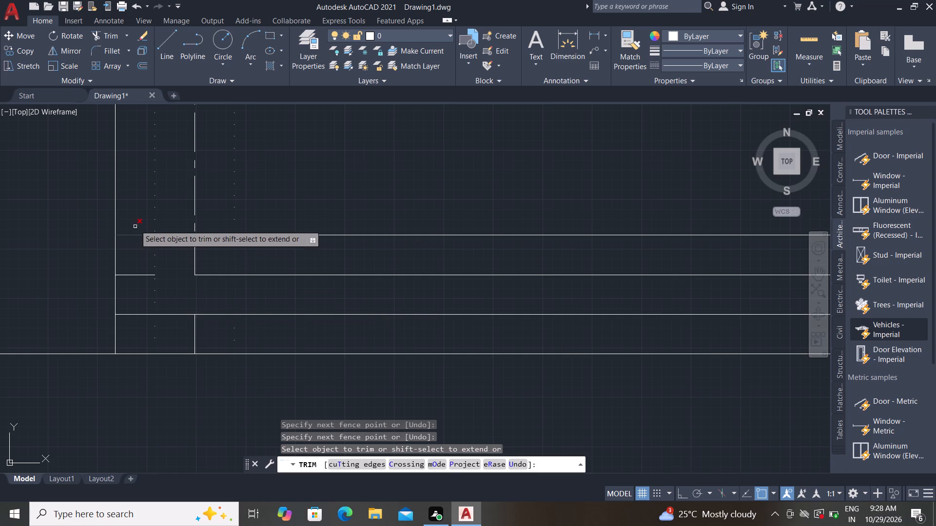
Trim the left end's strip lines beyond the outer dotted vertical and the vertical ends below the outermost division line.
left_click(138, 221)
left_click(141, 325)
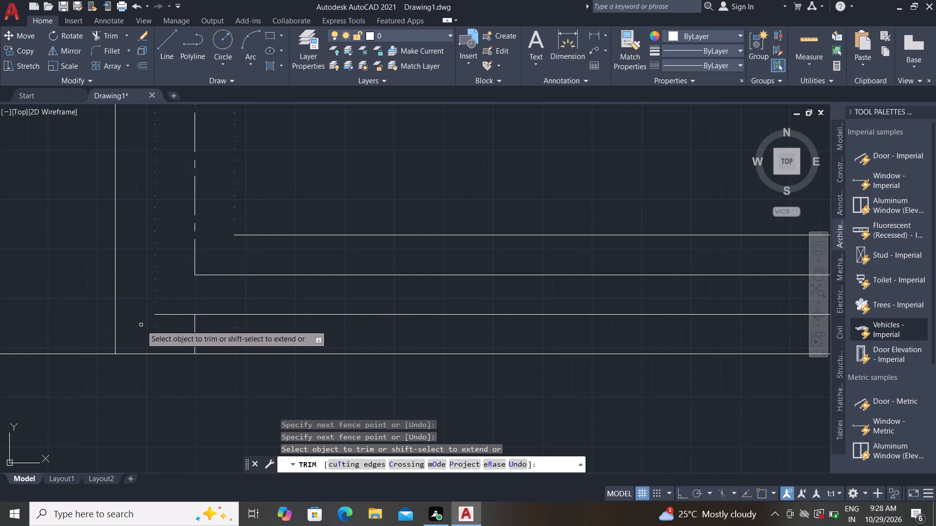
left_click(142, 331)
left_click(243, 342)
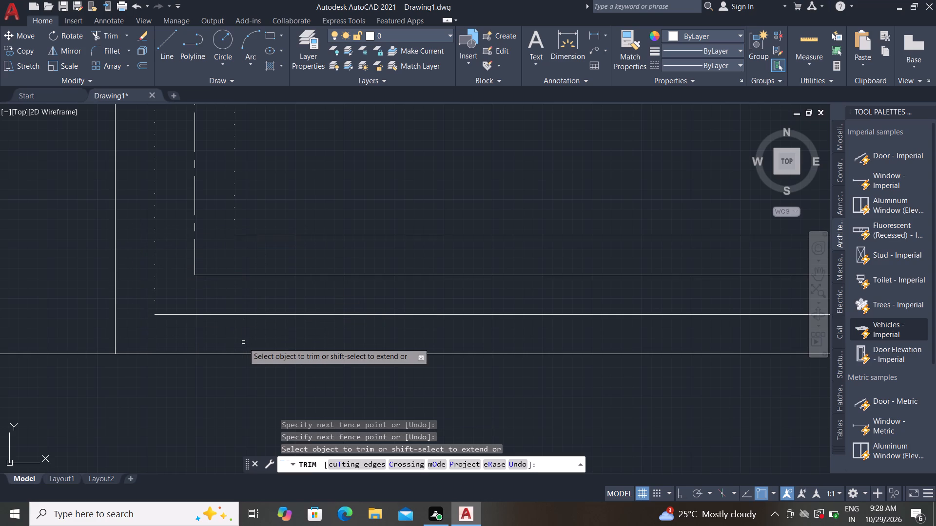
Match the properties of the strip's middle division line to the left centre-line vertical.
key("Escape")
scroll(209, 295, "down", 2)
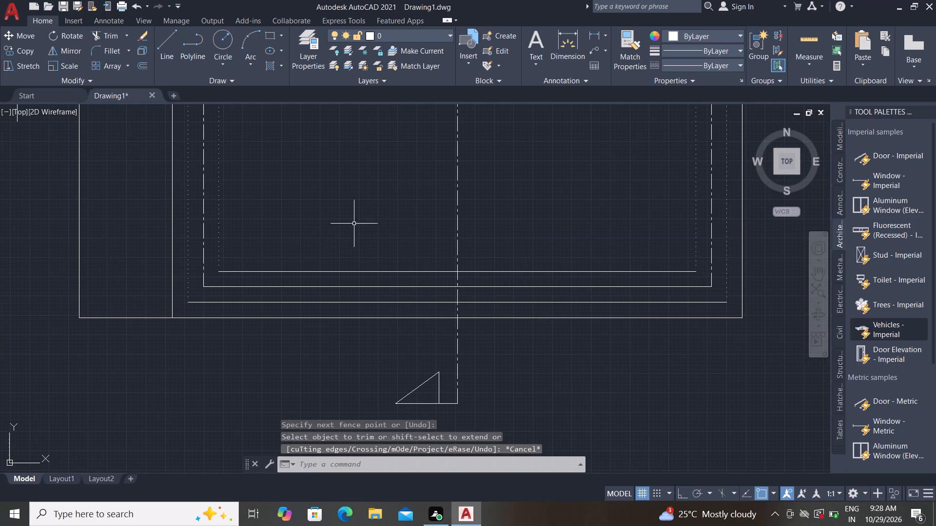
left_click(622, 55)
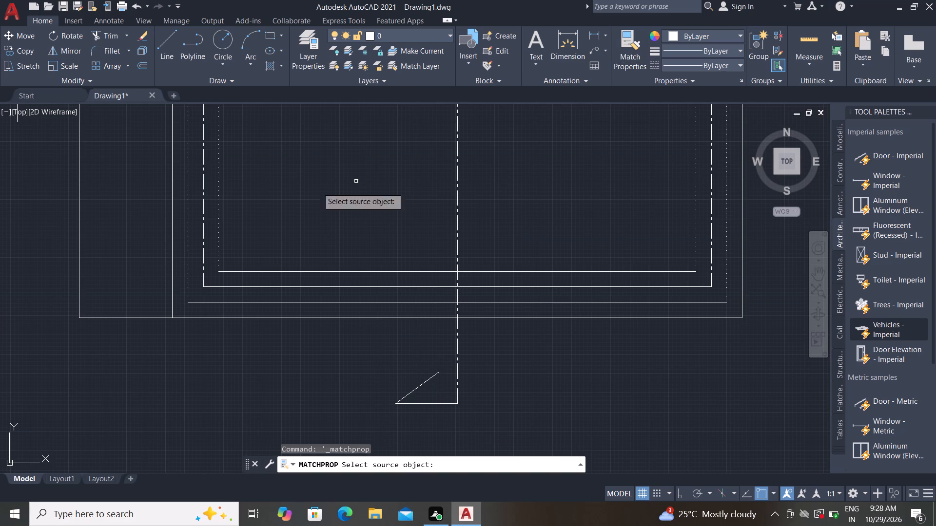
left_click(203, 211)
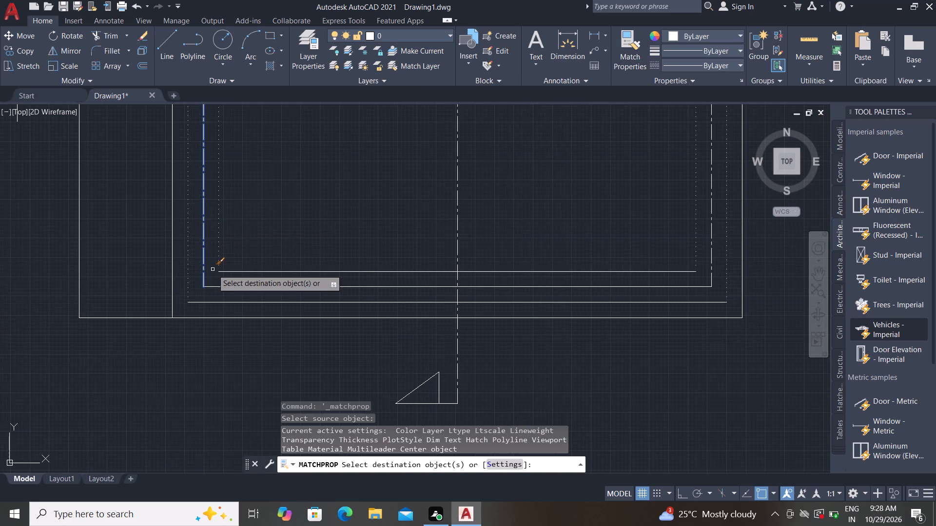
left_click(214, 285)
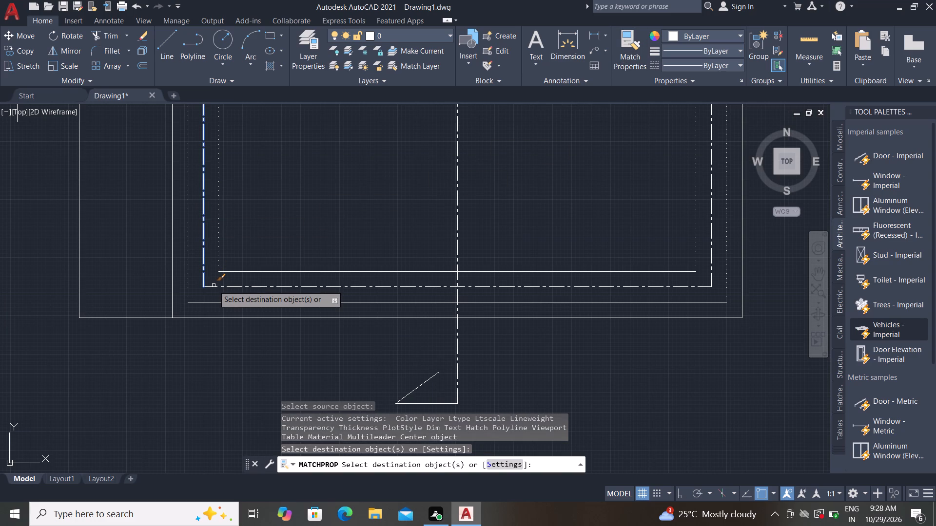
key("Escape")
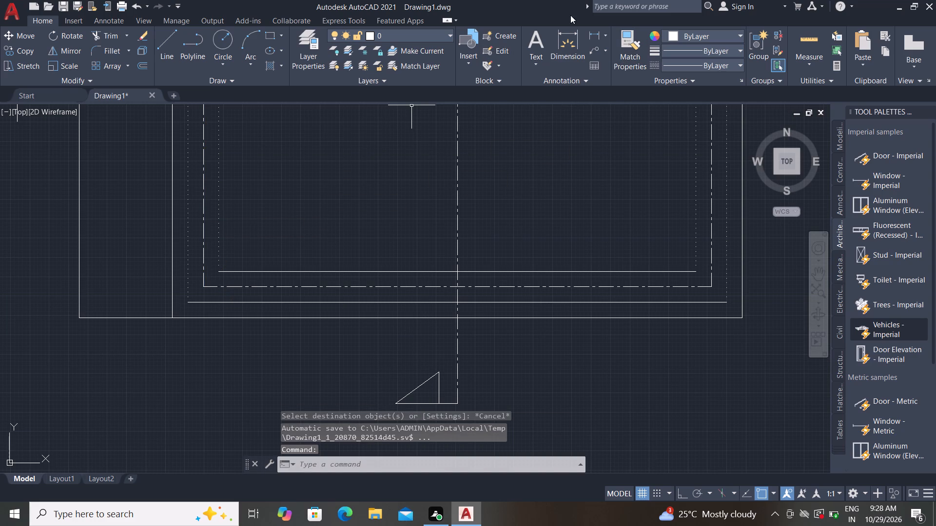
Match the properties of the strip's innermost and outermost division lines to the inner dotted vertical.
left_click(632, 43)
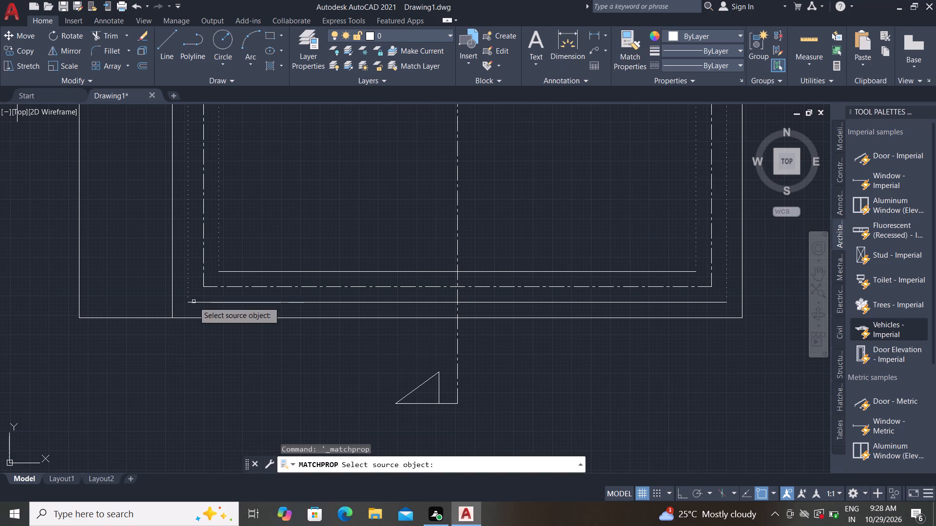
left_click(219, 237)
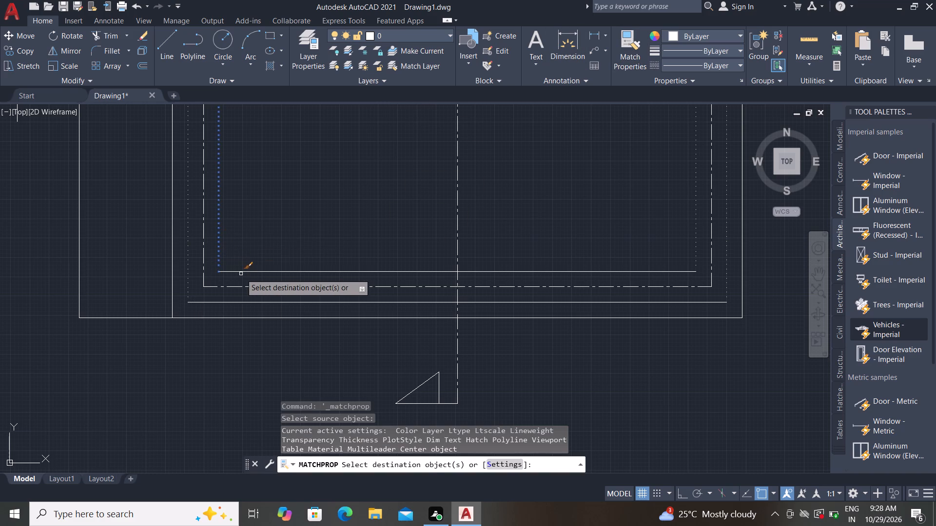
left_click(238, 273)
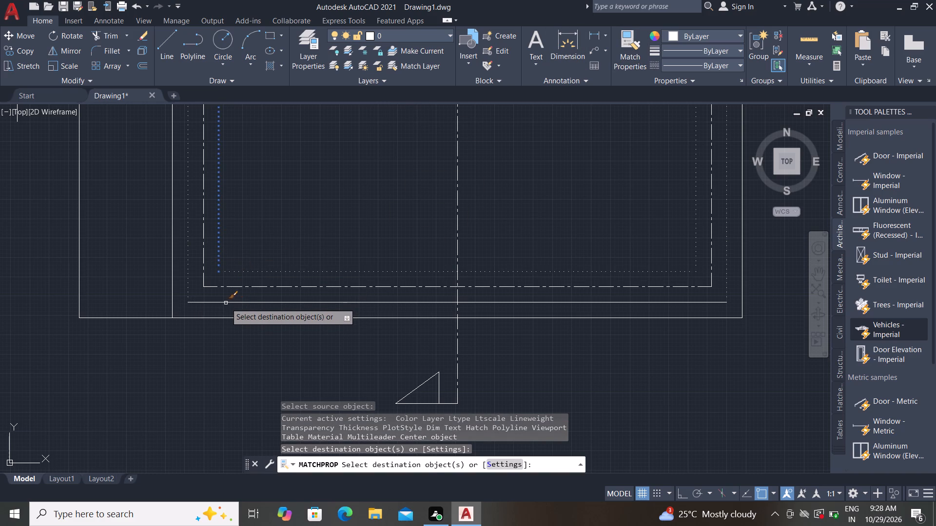
left_click(226, 302)
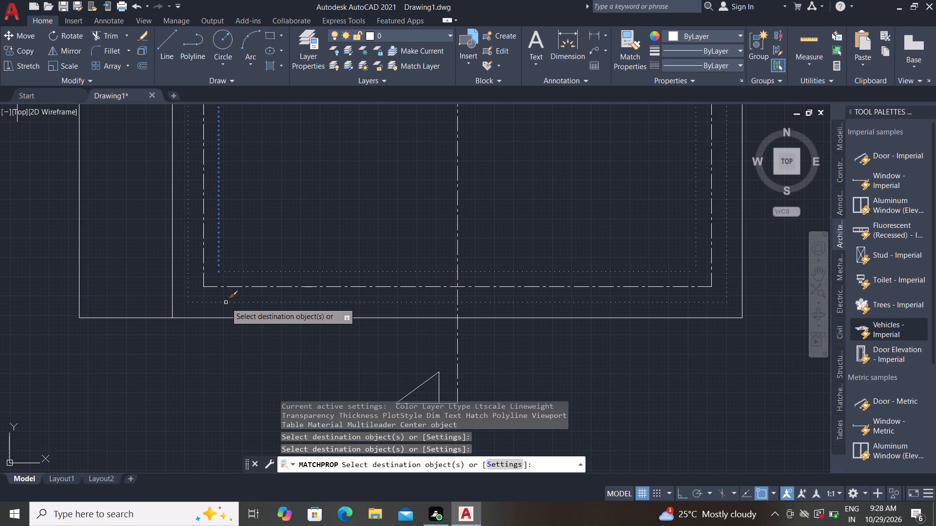
key("Escape")
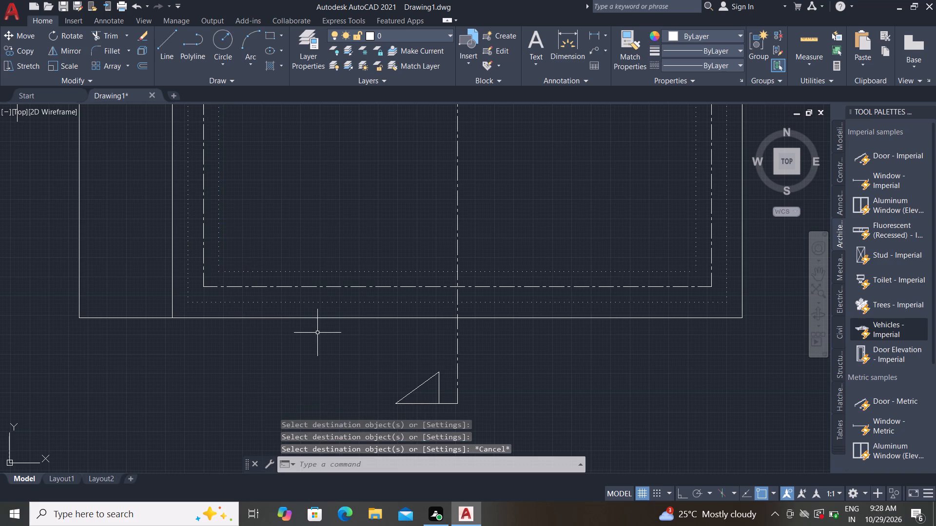
Offset the plan's front edge line 300 mm outward, below the front strip.
type("O")
key("space")
type("300")
key("space")
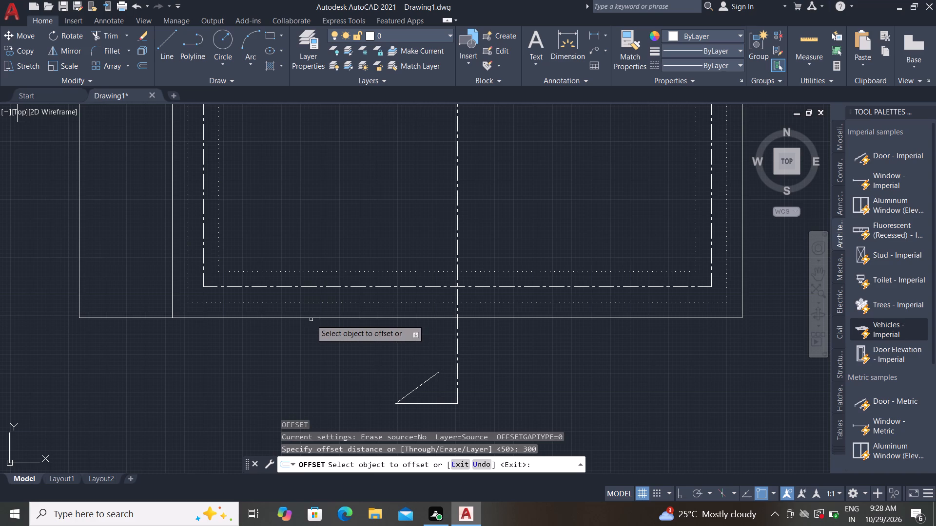
left_click(311, 319)
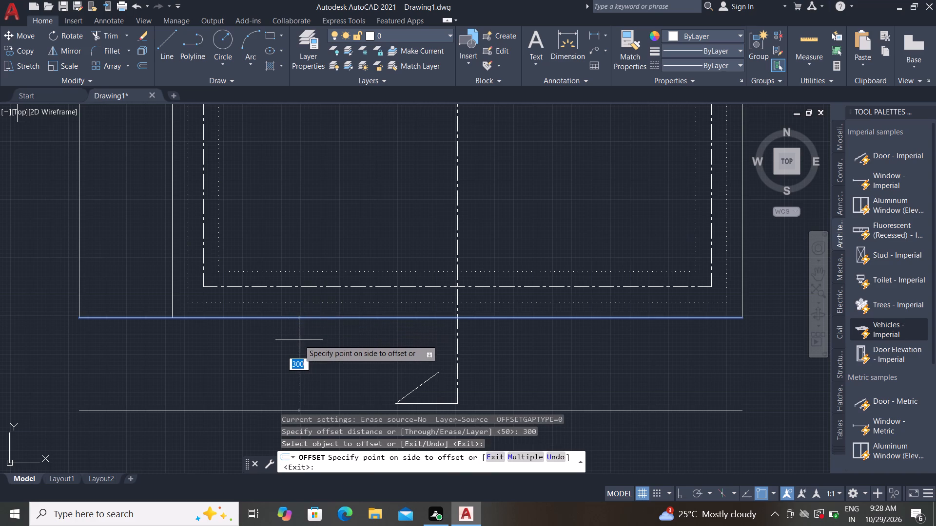
left_click(299, 339)
scroll(343, 355, "down", 1)
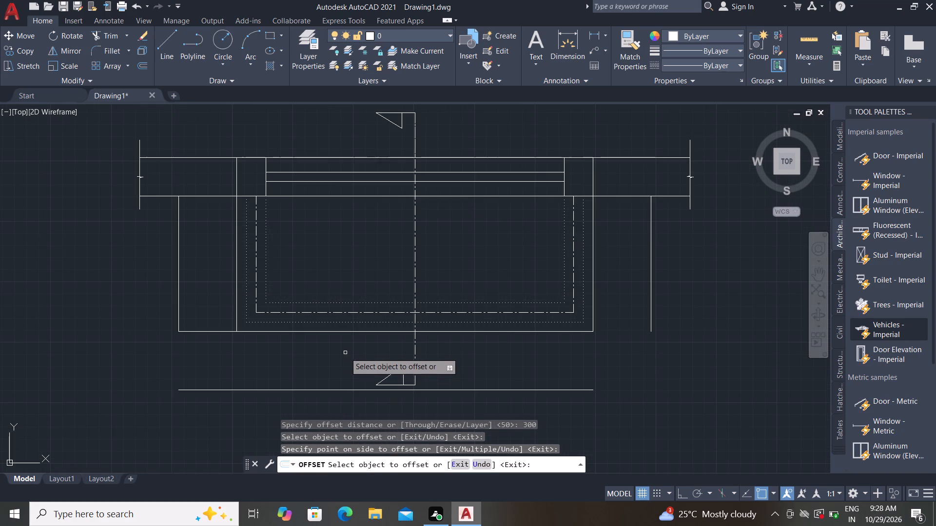
key("Escape")
Trim away the lower section marker triangle and the section line's end below the front edge.
type("TR")
key("space")
left_click(386, 353)
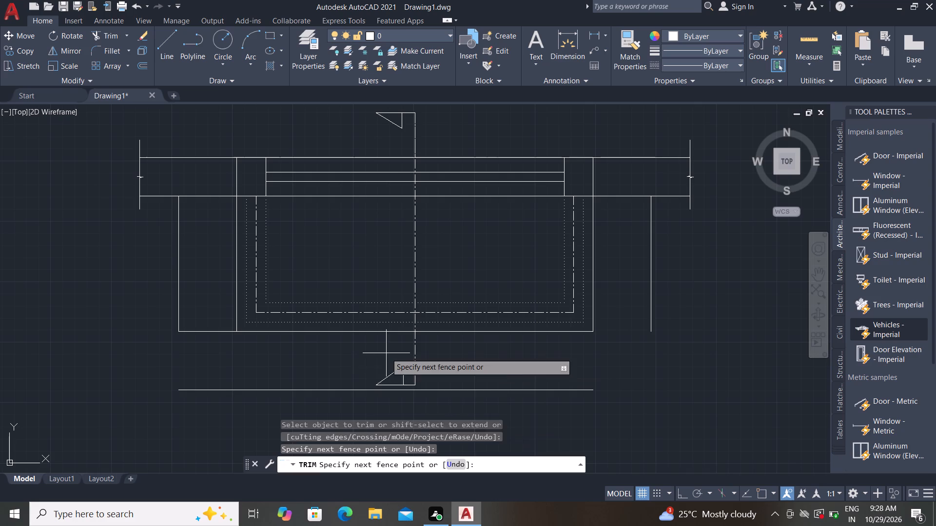
left_click(392, 389)
left_click(388, 388)
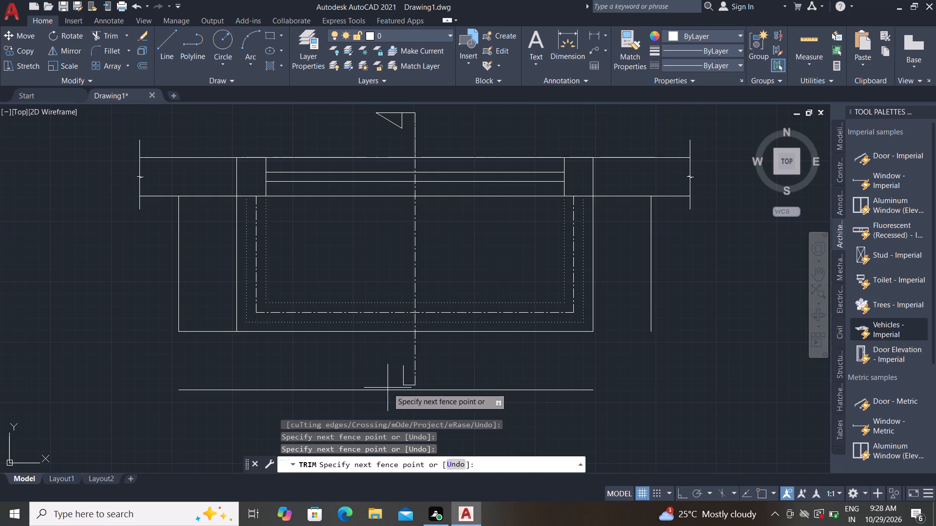
left_click(429, 376)
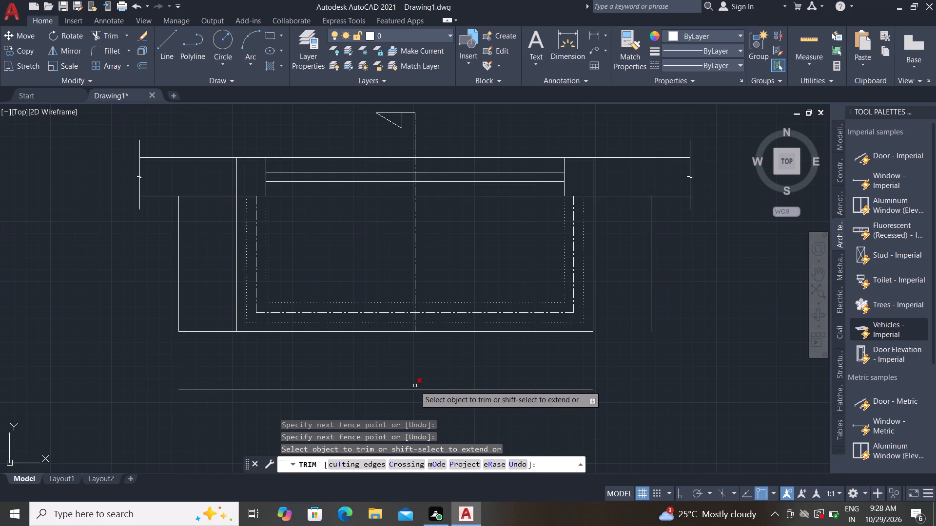
left_click(415, 386)
key("Escape")
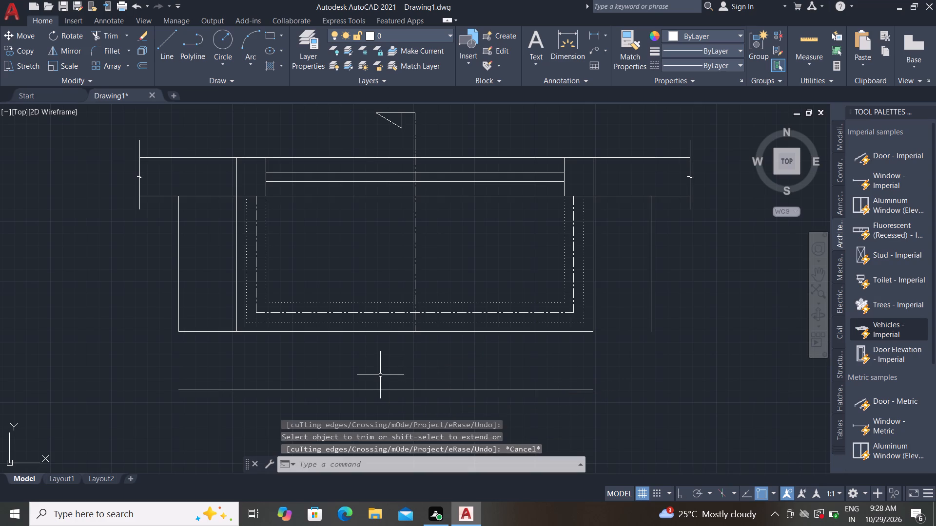
Extend the vertical section line down to the new 300 mm offset line.
type("EX")
key("space")
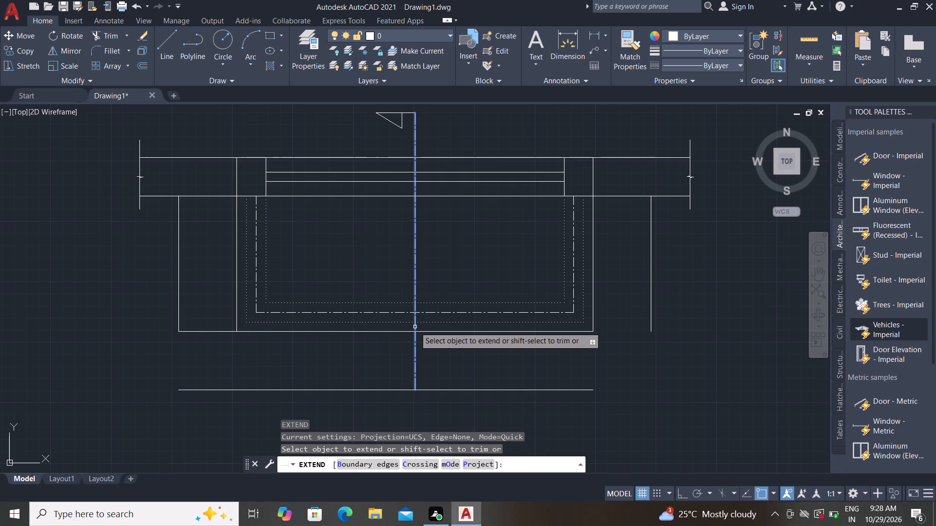
left_click(415, 327)
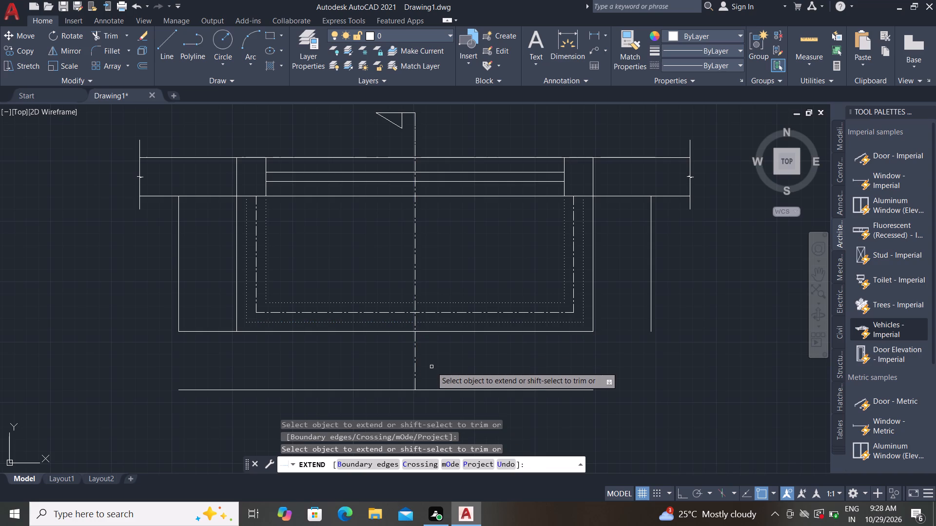
Draw a section marker below the section line: about 132 mm down, 200 mm left, and a triangle with an upright about 90 mm high.
middle_click_drag(431, 367, 450, 251)
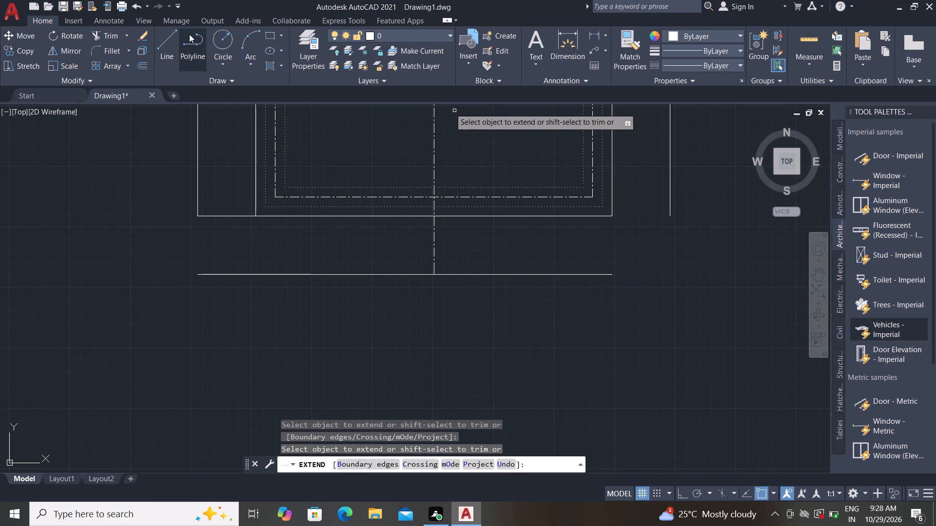
left_click(166, 36)
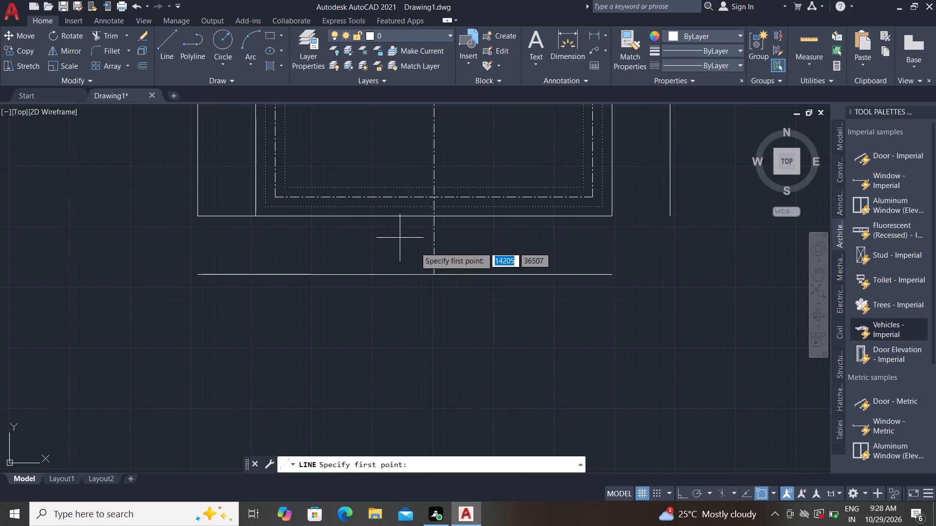
left_click(434, 277)
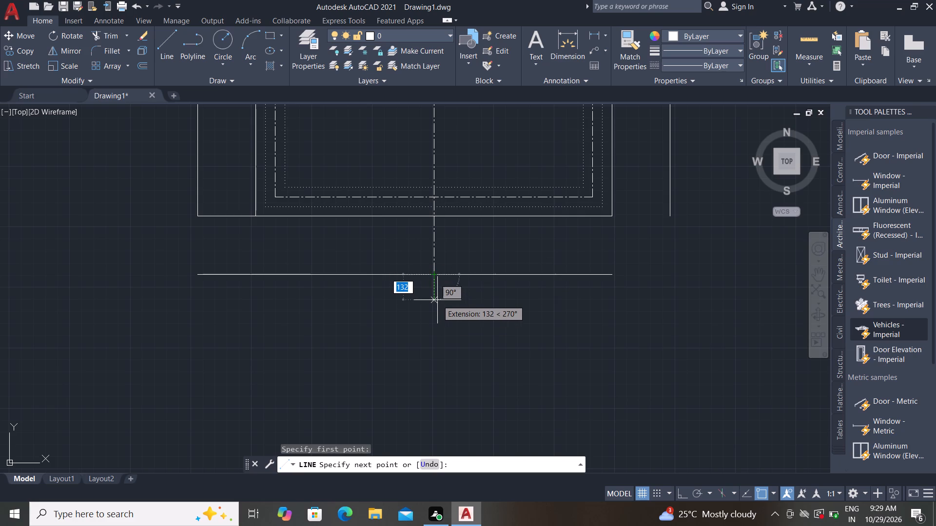
left_click(437, 300)
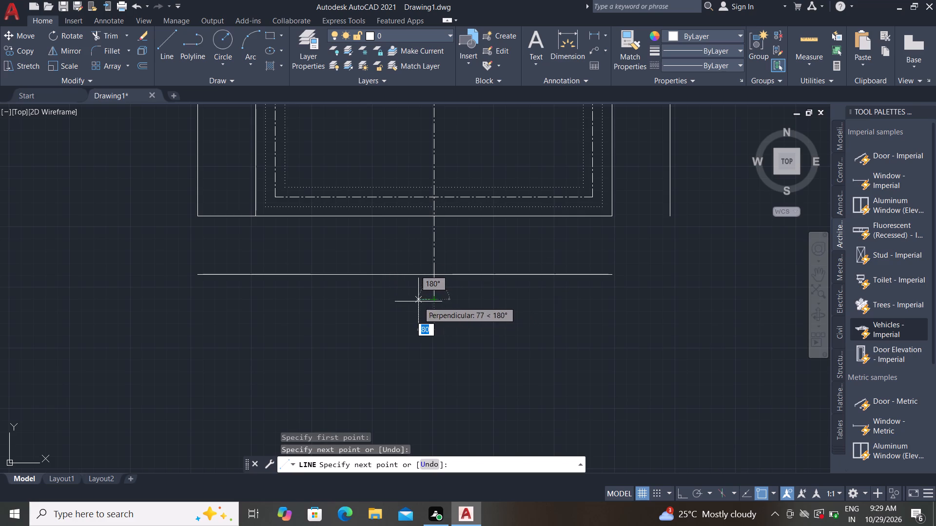
key("2")
type("00")
key("space")
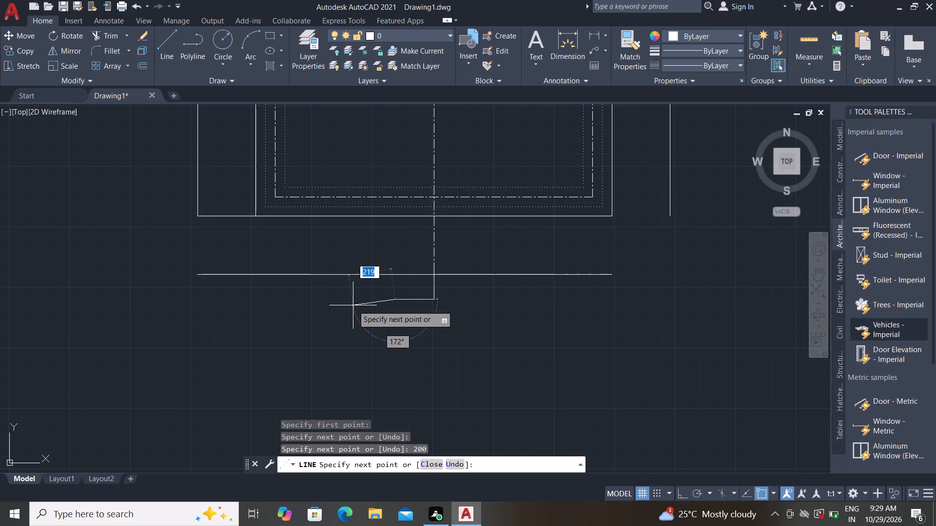
scroll(419, 289, "up", 2)
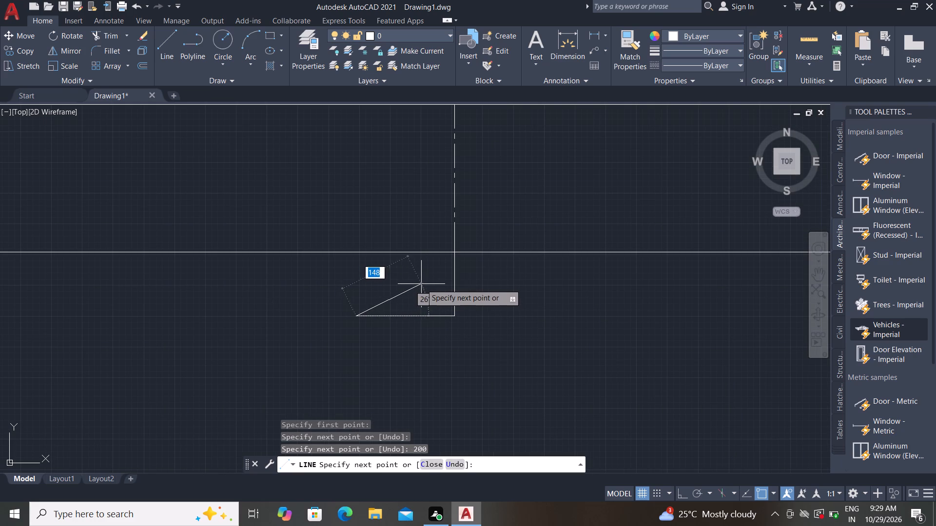
left_click(421, 272)
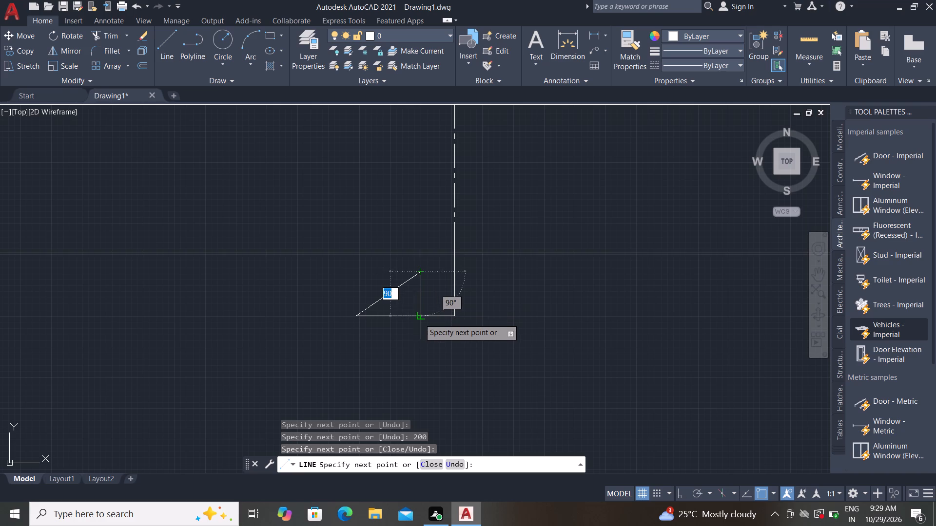
left_click(419, 319)
key("Escape")
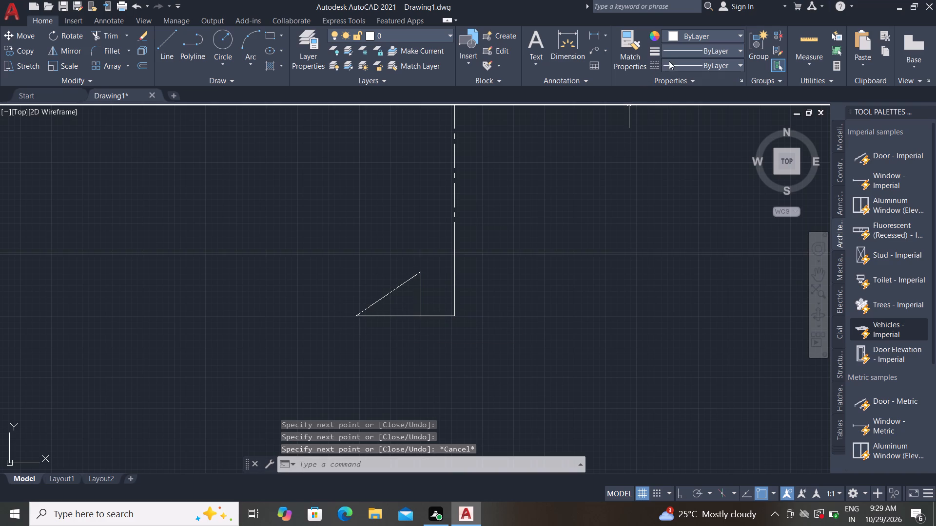
Match the properties of the marker's vertical stem and horizontal base to the dash-dot section line.
left_click(637, 49)
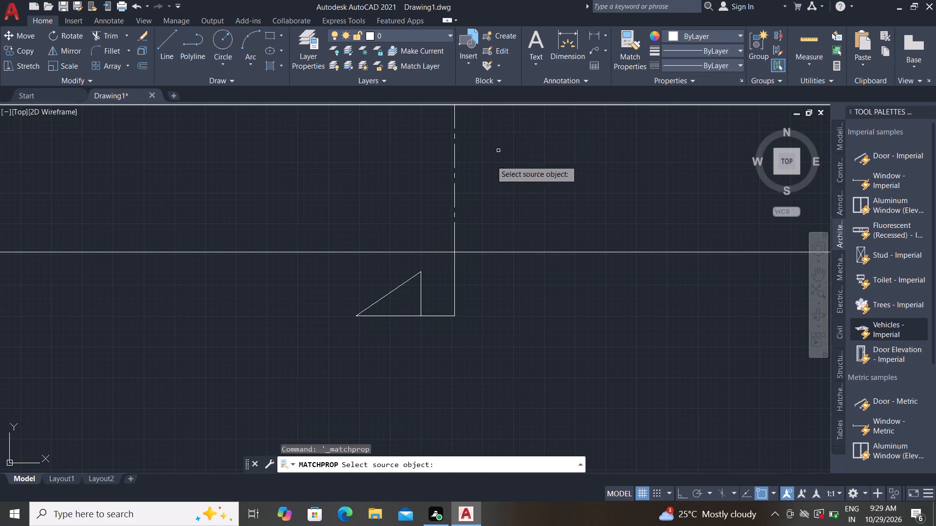
left_click(453, 166)
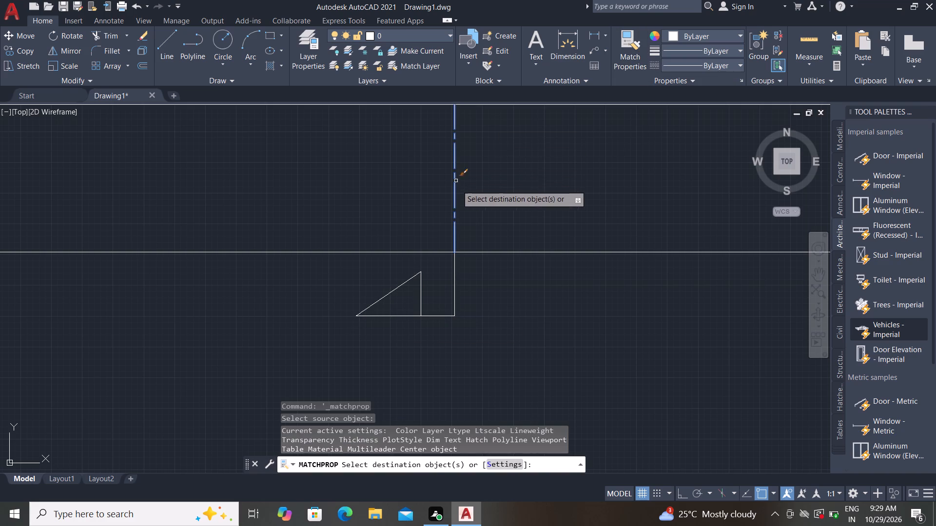
left_click(455, 298)
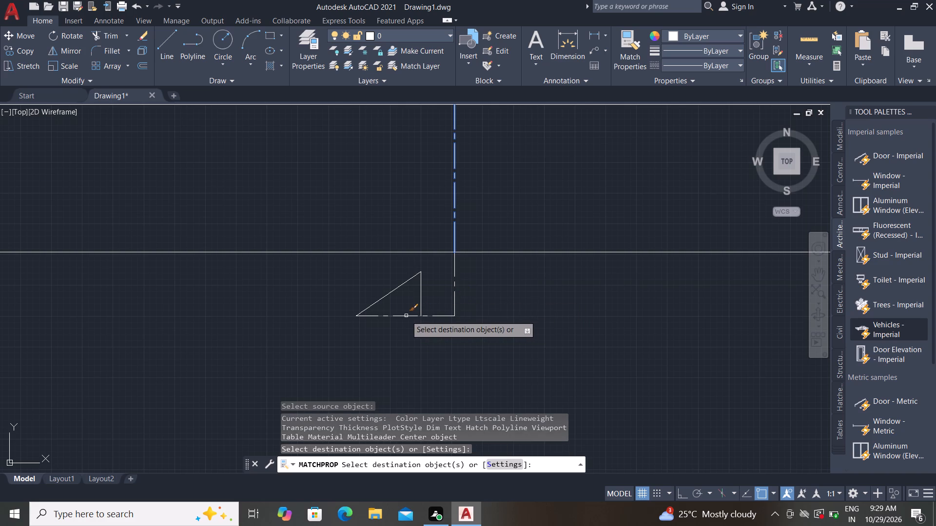
left_click(406, 315)
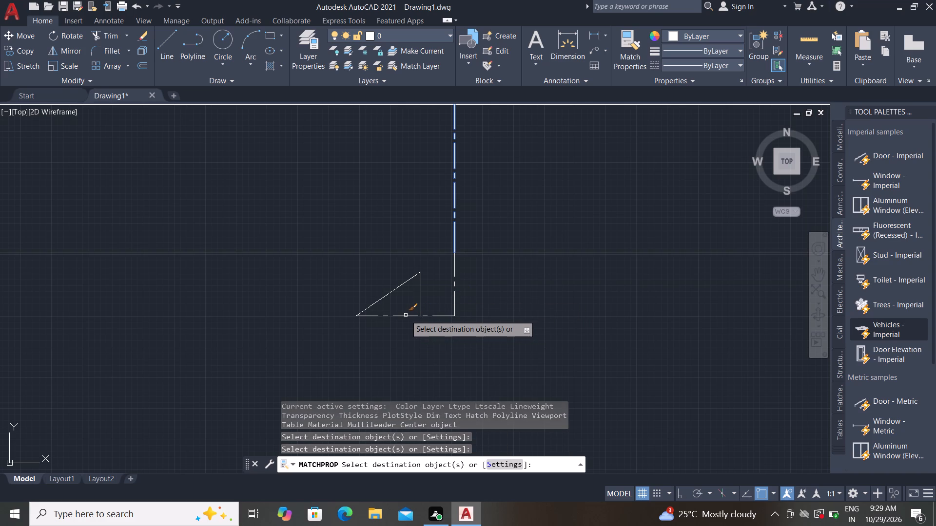
scroll(341, 241, "down", 1)
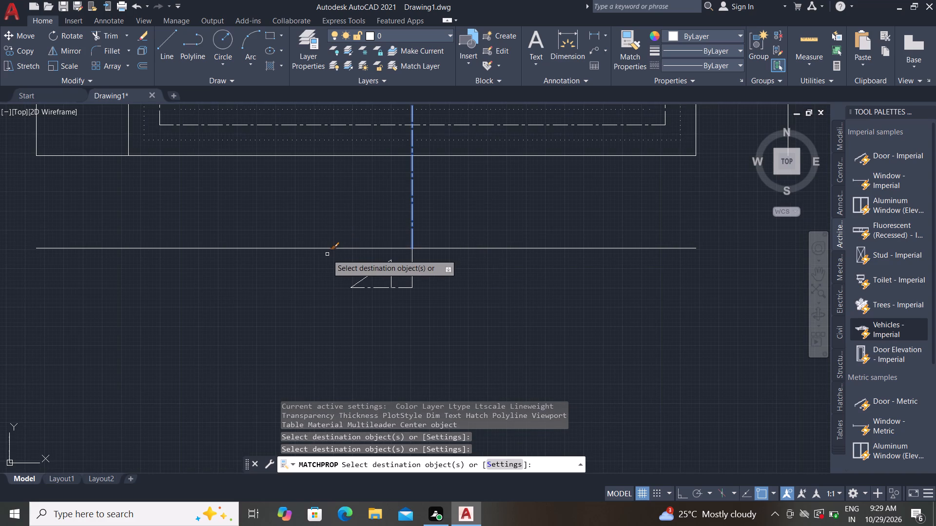
key("Escape")
Extend the left outer vertical down to the 300 mm front offset line.
type("EX")
key("space")
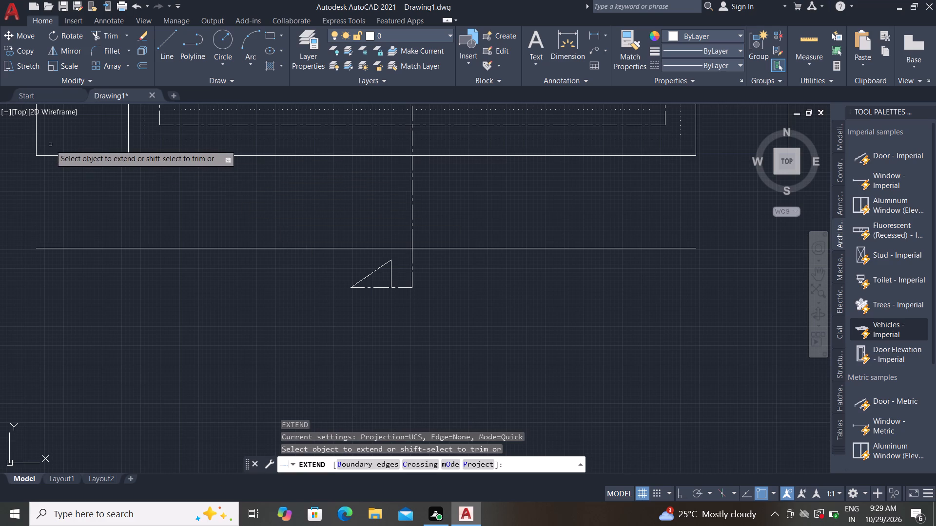
left_click(37, 139)
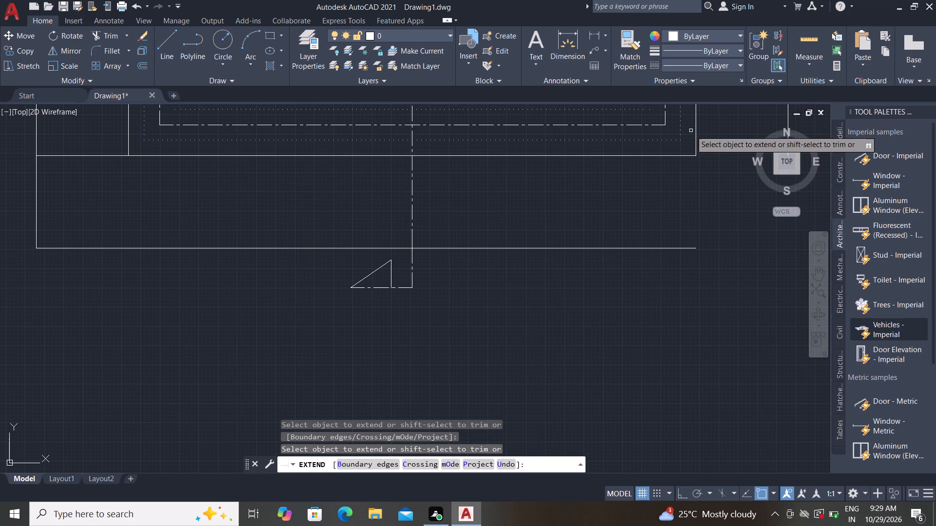
scroll(662, 253, "down", 2)
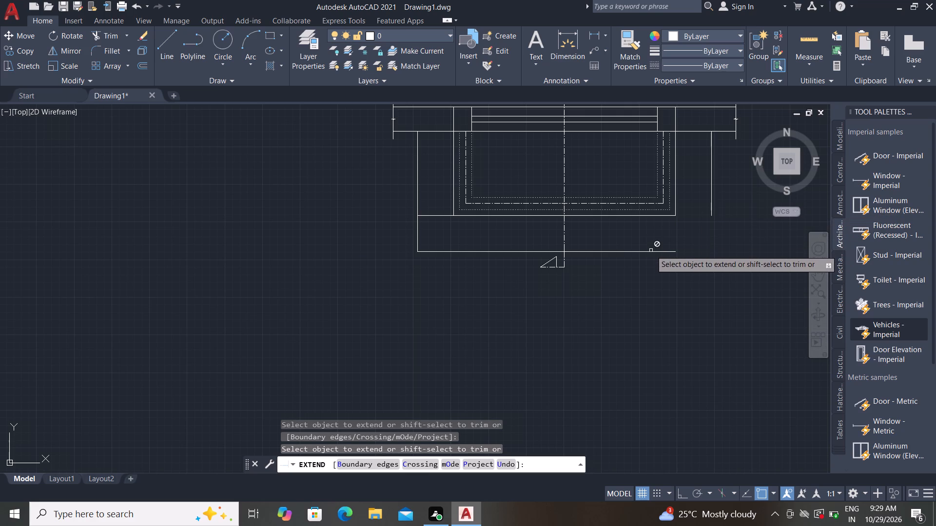
key("Escape")
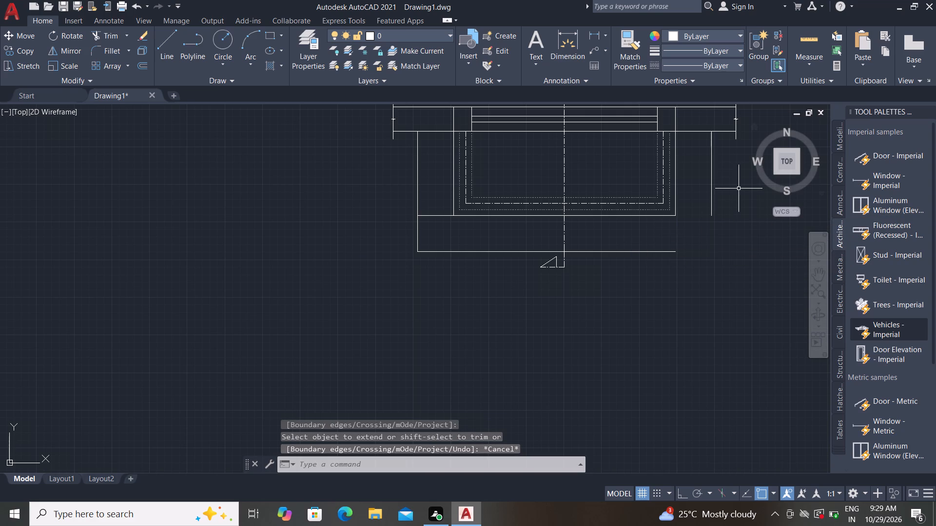
Draw a vertical line about 940 mm long straight down from the lower end of the right outer vertical.
type("L")
key("space")
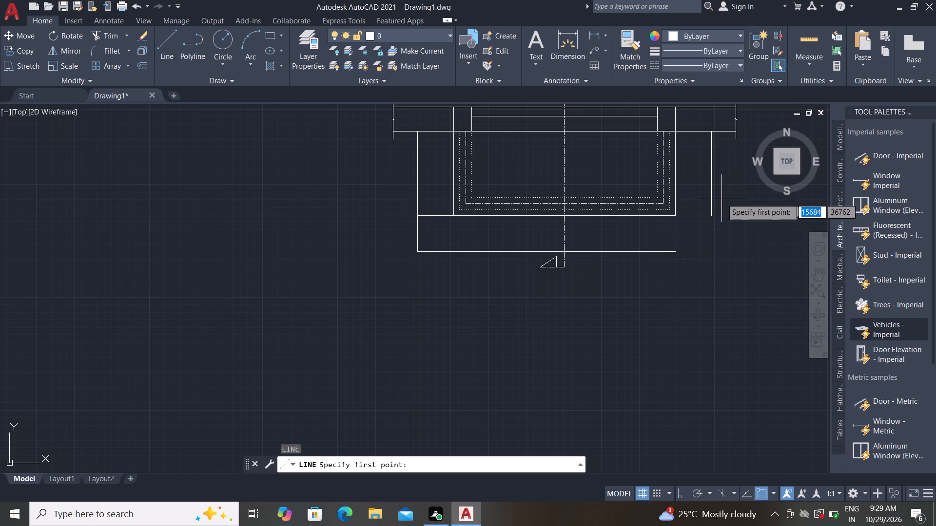
left_click(714, 215)
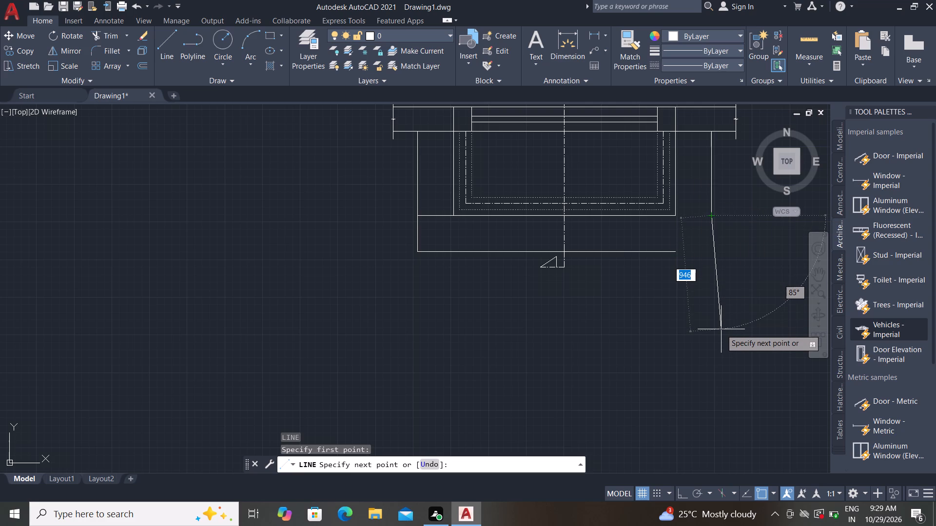
key("F8")
left_click(721, 329)
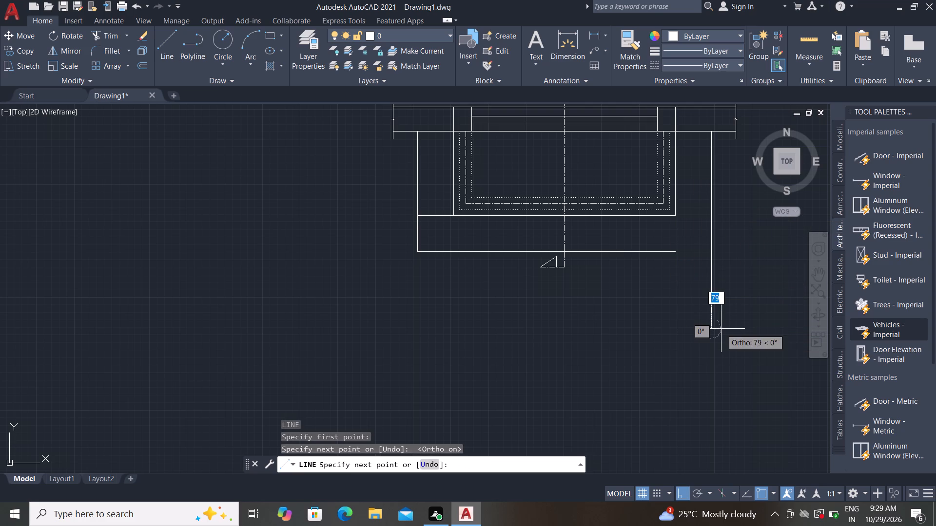
key("Escape")
Extend the front offset line rightward to meet the new vertical line.
key("e")
key("x")
key("space")
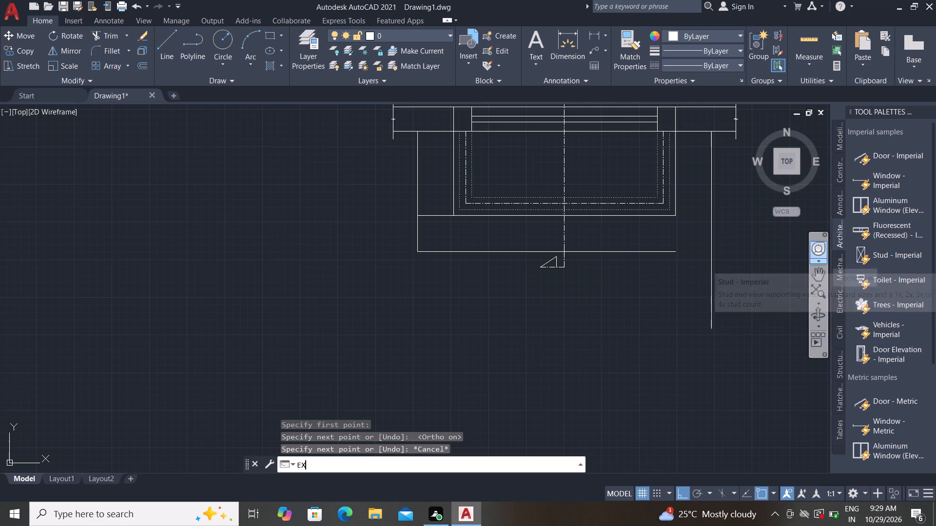
left_click(670, 251)
key("Escape")
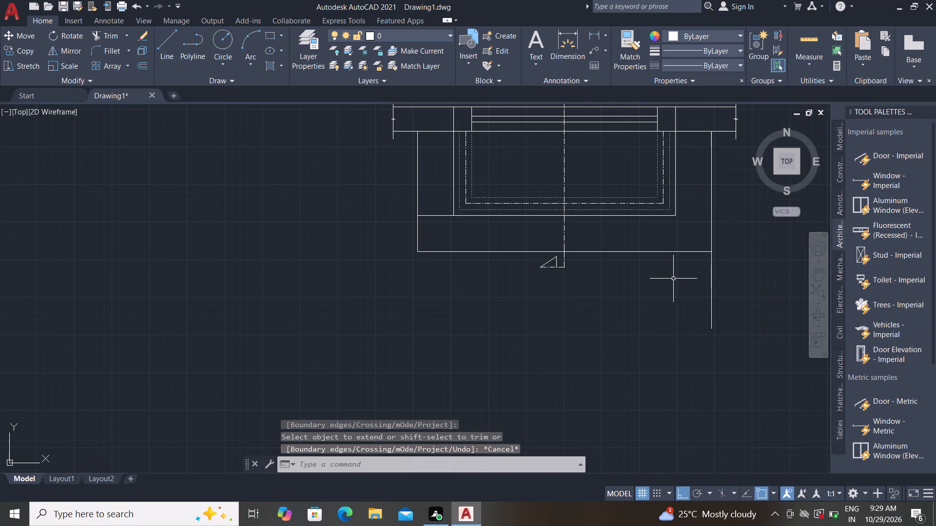
Trim the right vertical's surplus below the front offset line.
type("TR")
key("space")
left_click(673, 279)
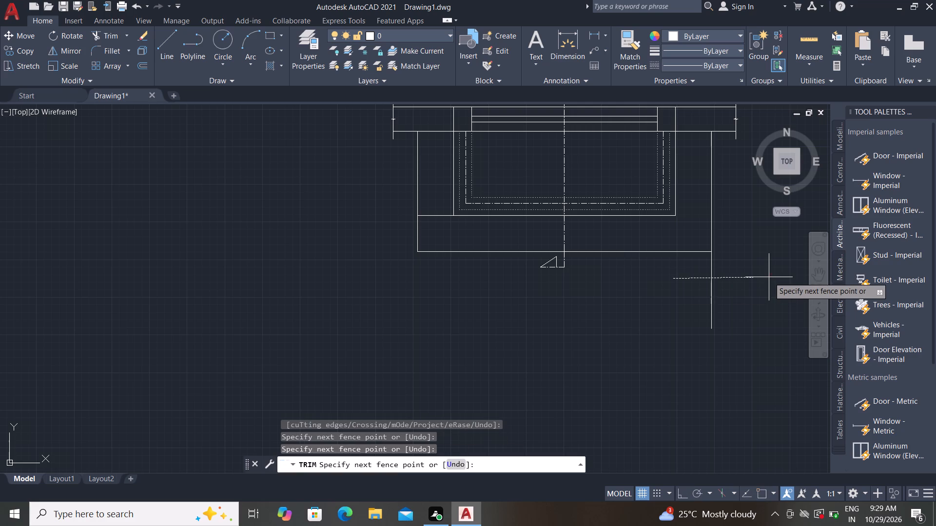
left_click(768, 277)
key("Escape")
key("Escape")
key("Escape")
Draw diagonal mitre lines joining the inner and outer front corners, first on the right side and then the left.
key("l")
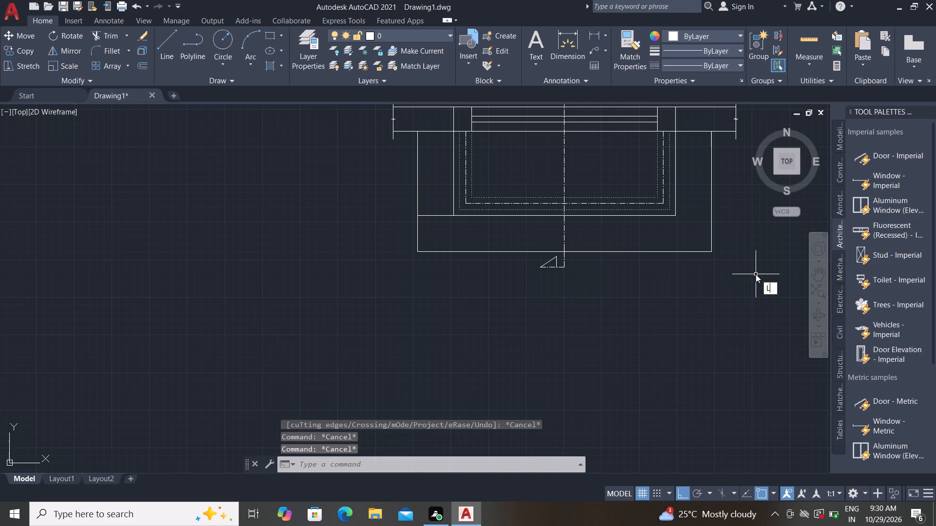
key("space")
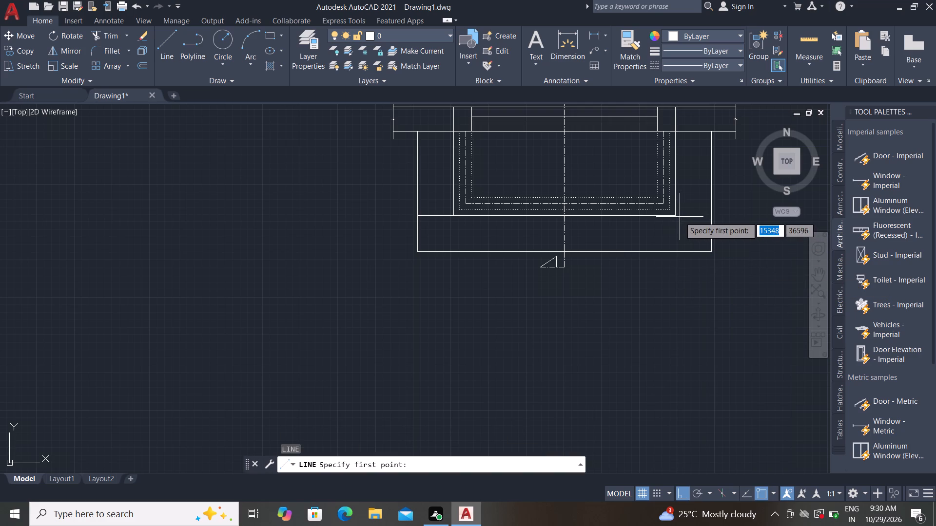
left_click(674, 217)
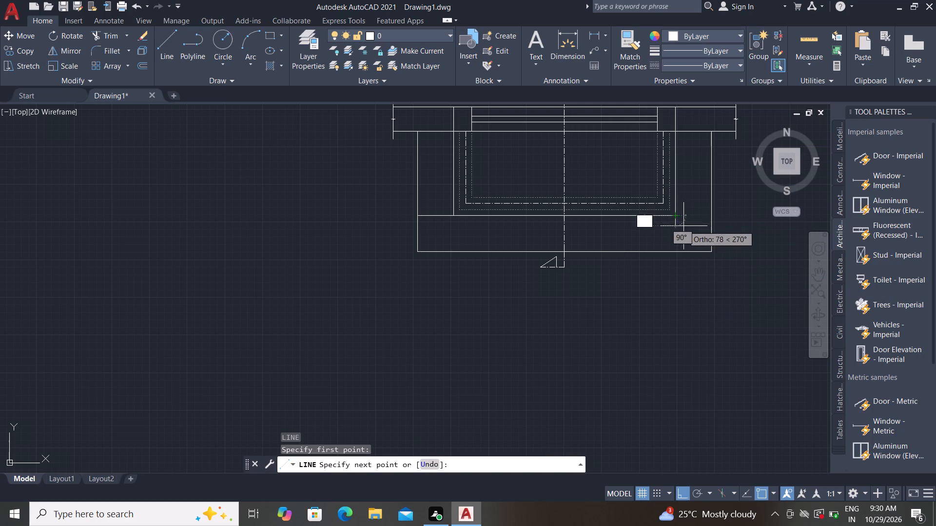
left_click(714, 249)
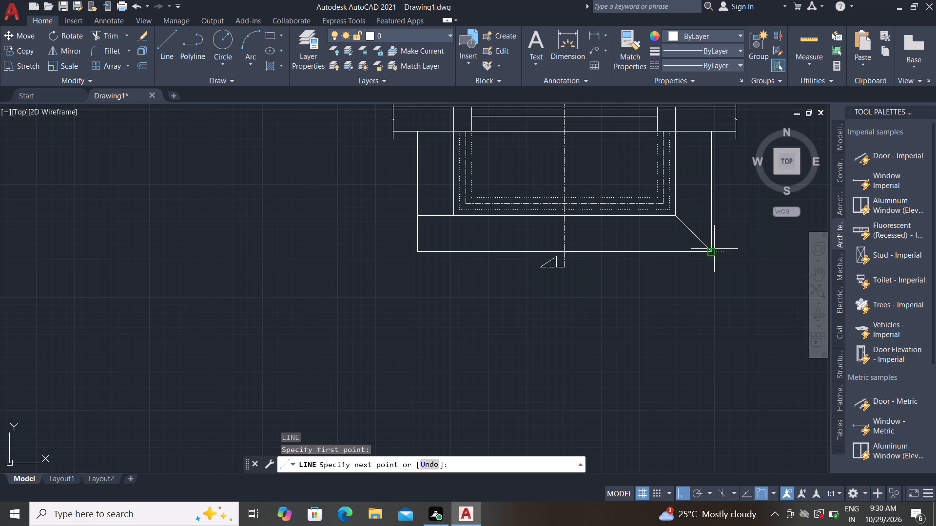
key("Escape")
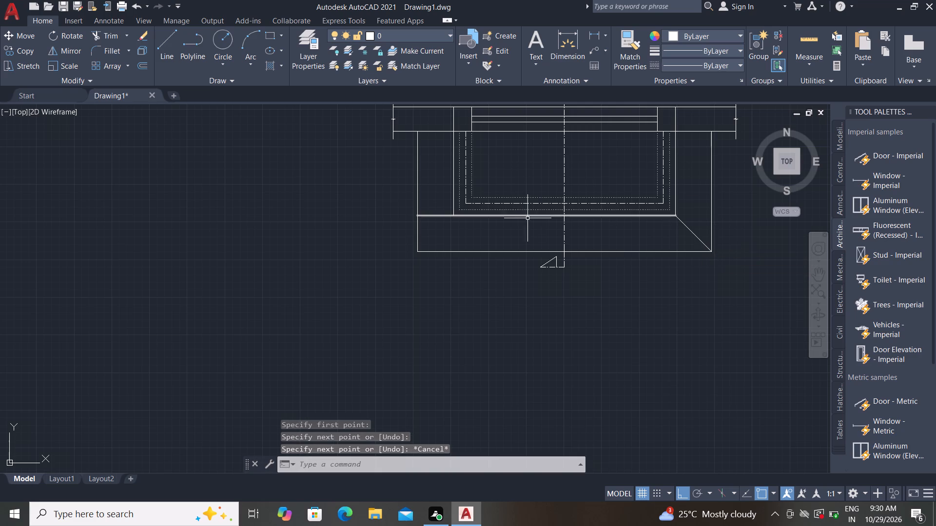
key("space")
left_click(451, 217)
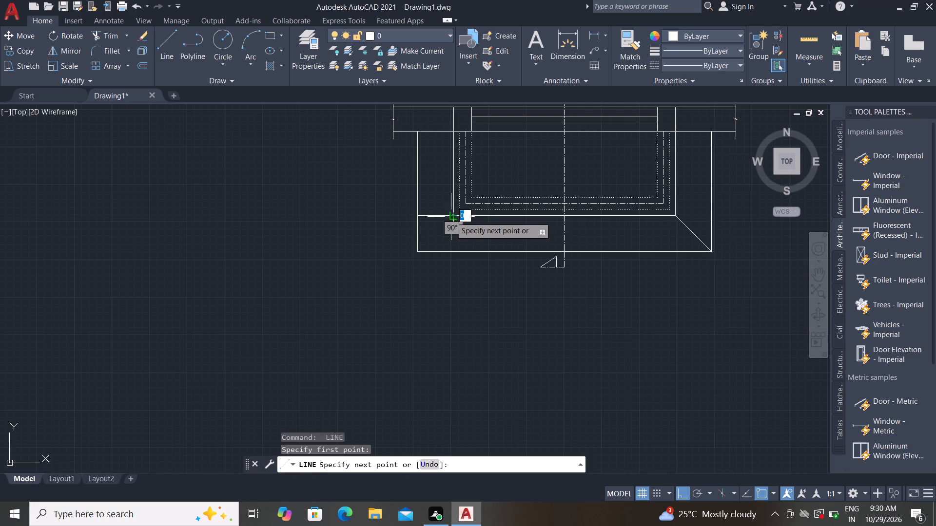
left_click(420, 249)
key("Escape")
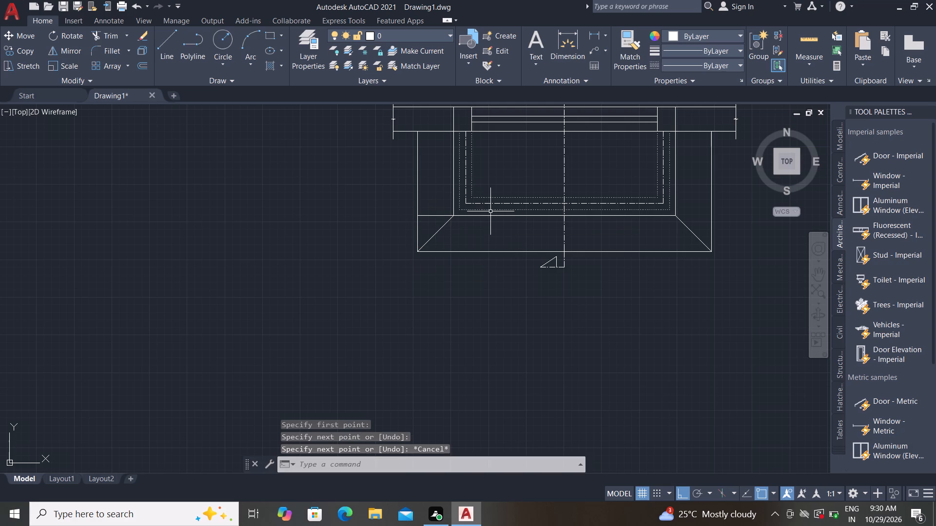
Trim away the short piece of the front edge between the left outer vertical and the inner left corner.
type("TR")
key("space")
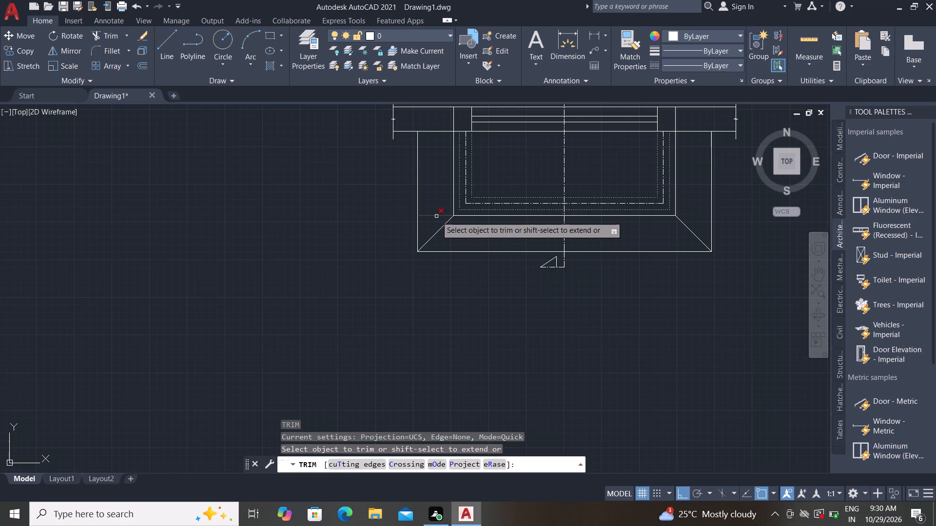
left_click(436, 216)
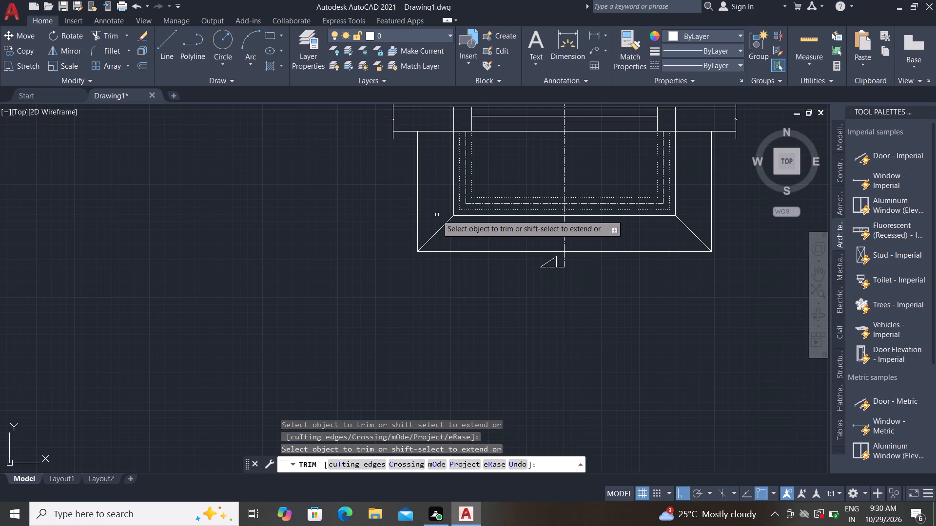
key("Escape")
key("Escape")
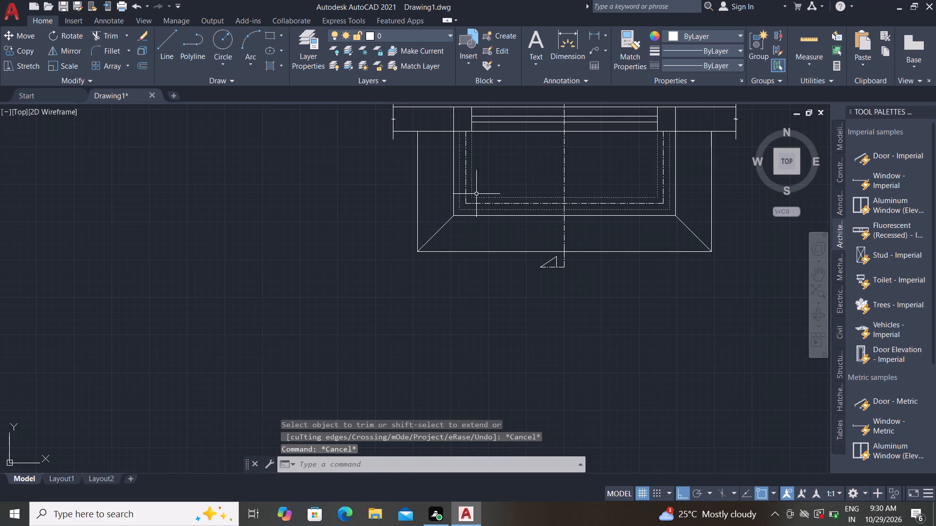
Draw a circle of about 72 mm radius centred on the lower-left corner of the dash-dot strip line.
scroll(464, 203, "up", 3)
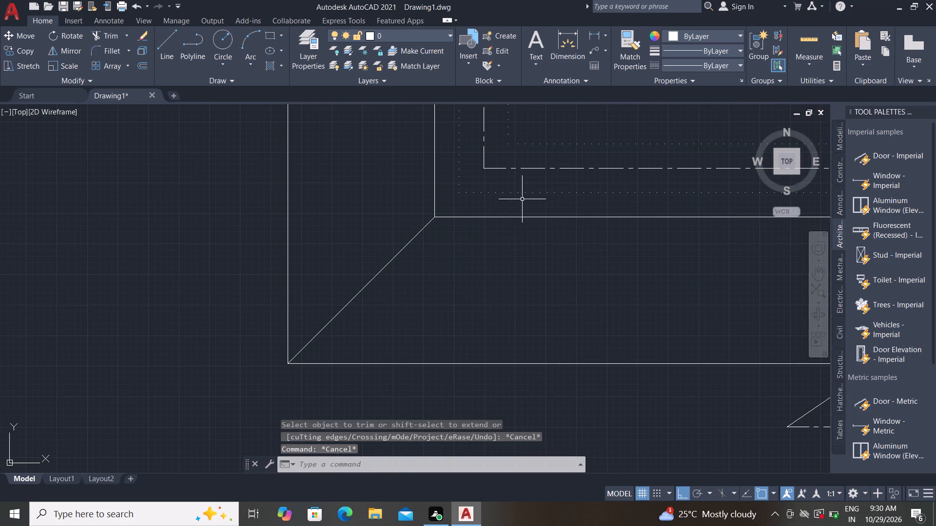
left_click(222, 33)
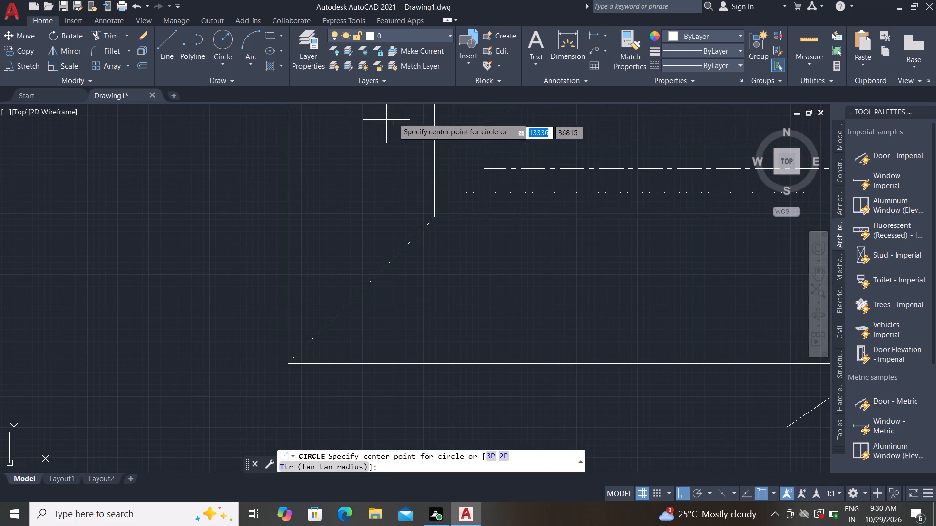
left_click(481, 168)
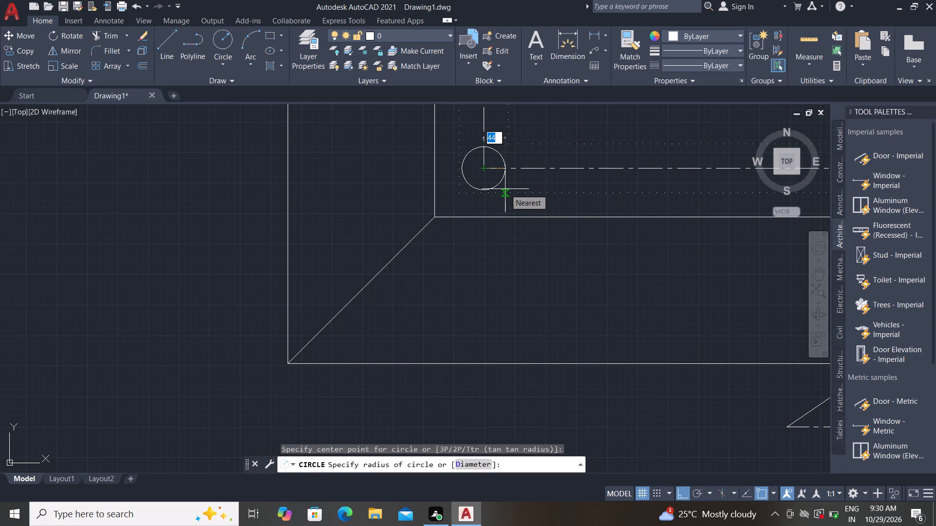
scroll(505, 189, "up", 1)
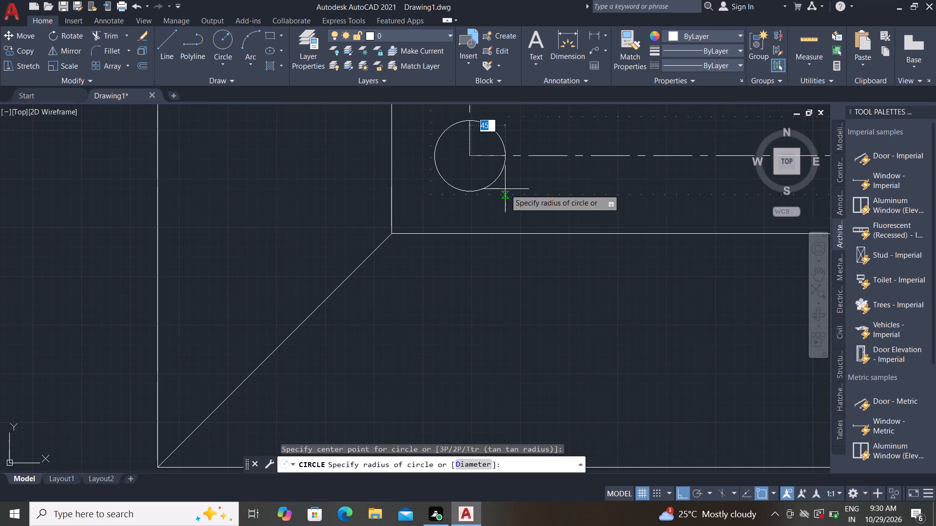
scroll(505, 188, "up", 1)
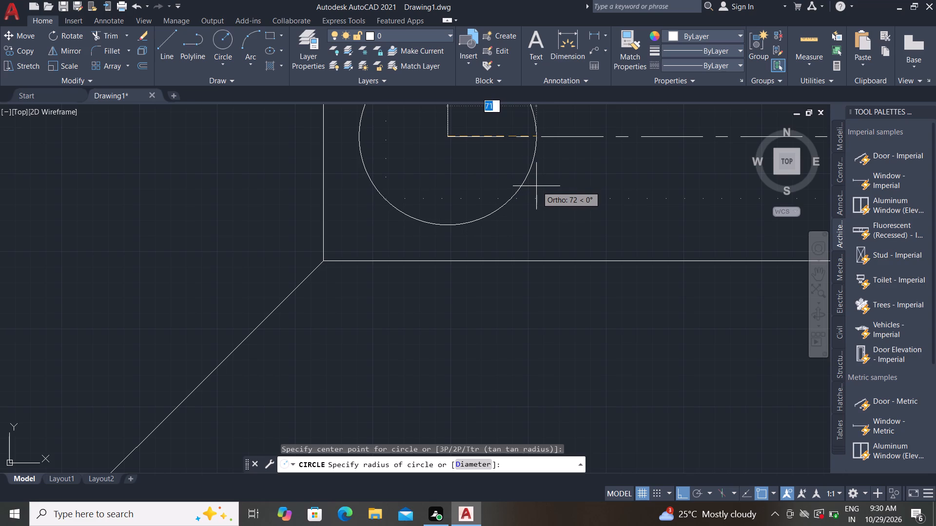
left_click(535, 187)
Move the corner circle about 18 mm diagonally up and to the left, snapping to the outer dotted line.
scroll(506, 174, "down", 3)
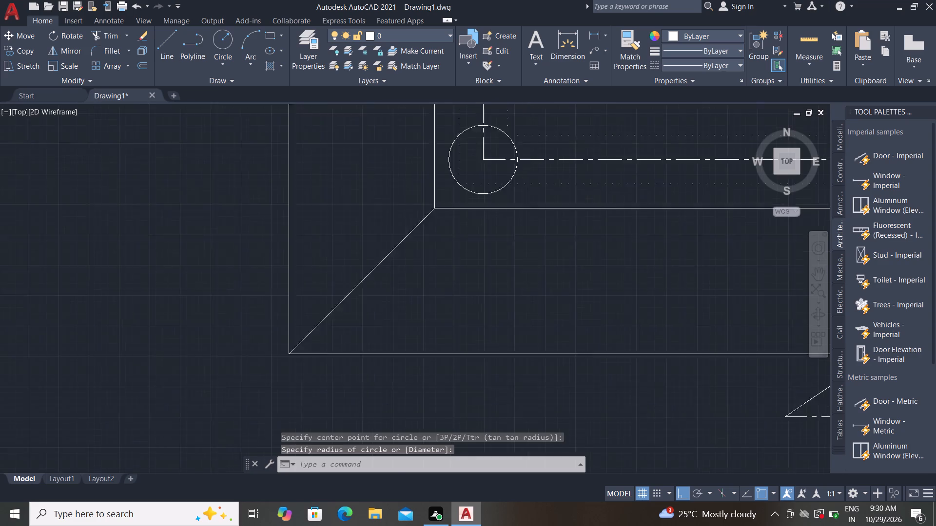
scroll(507, 199, "down", 1)
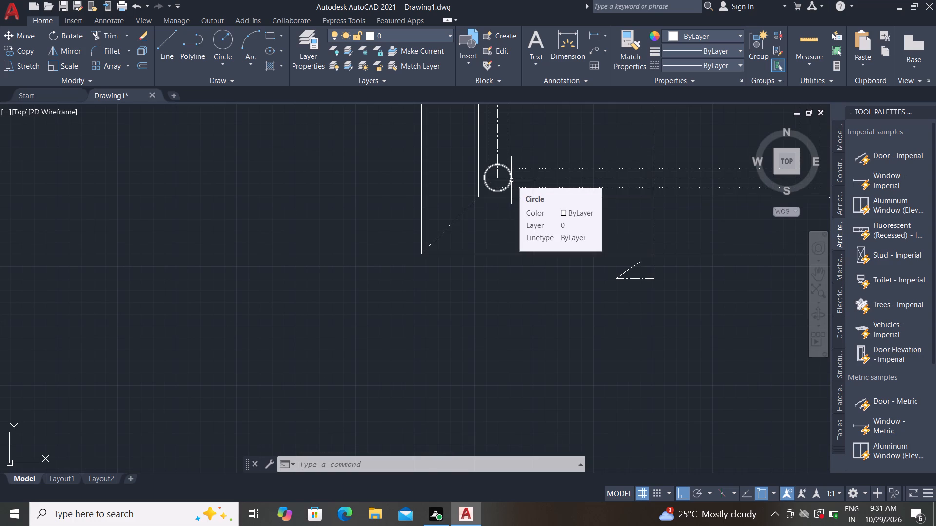
left_click(511, 180)
scroll(516, 185, "up", 2)
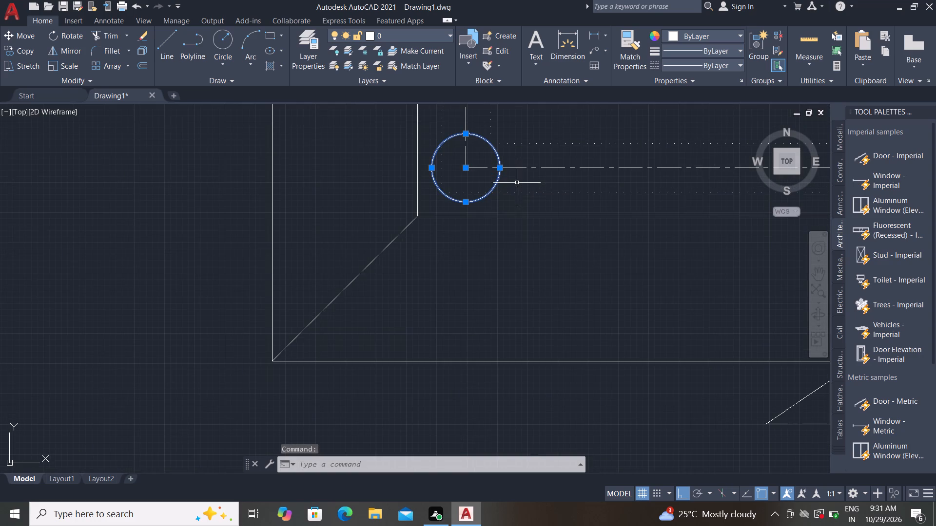
left_click(32, 35)
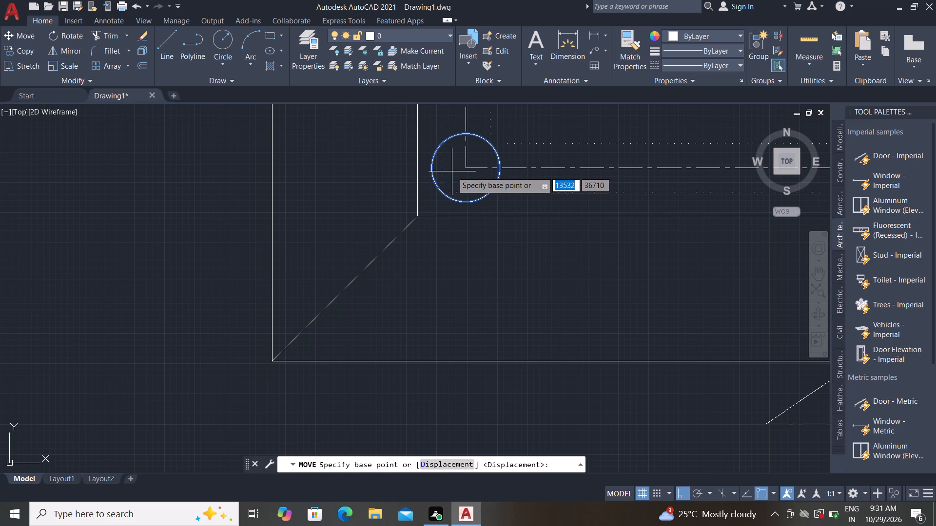
left_click(448, 198)
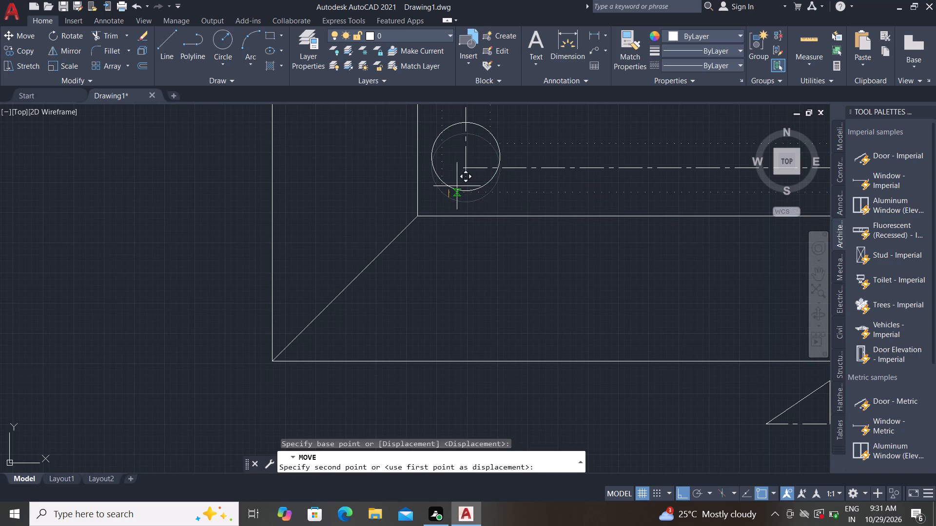
scroll(458, 185, "up", 2)
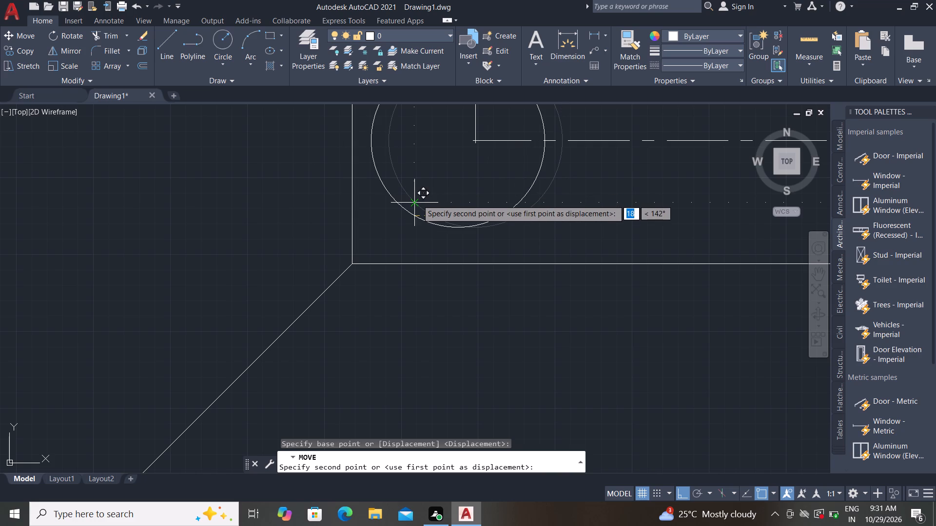
left_click(417, 200)
Delete the existing circle at the lower-left corner of the dash-dot strip line.
scroll(436, 205, "down", 1)
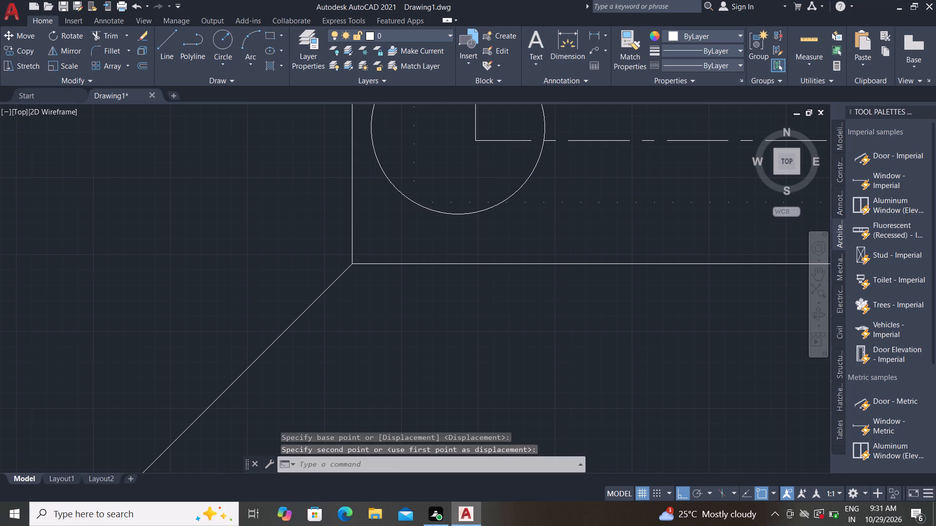
scroll(436, 205, "down", 1)
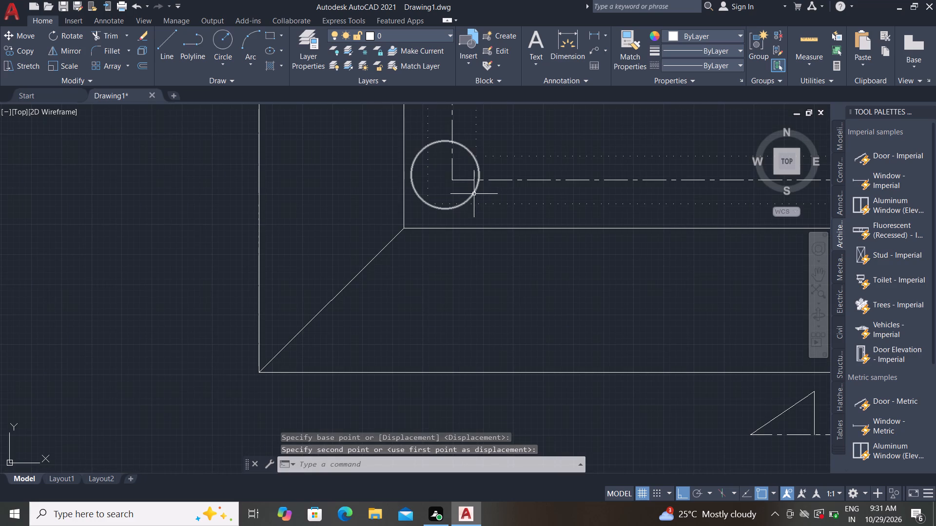
left_click(473, 193)
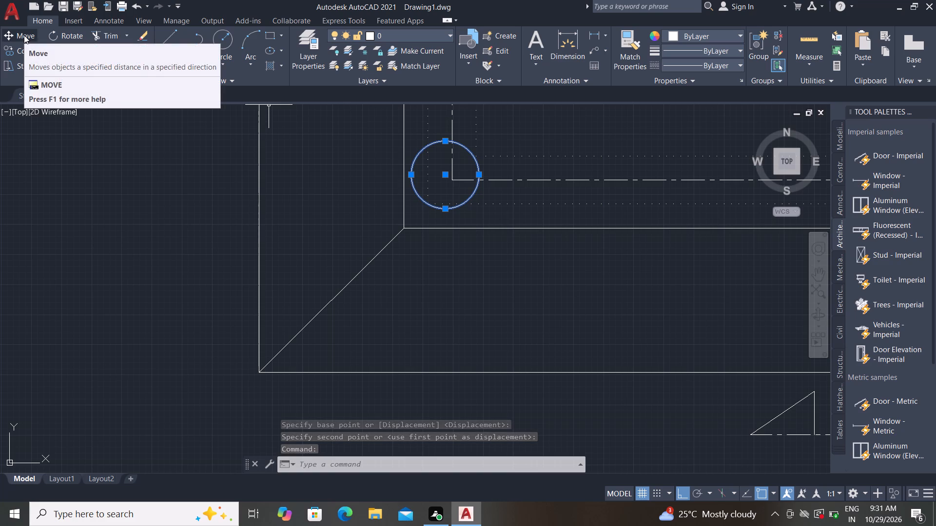
left_click(24, 35)
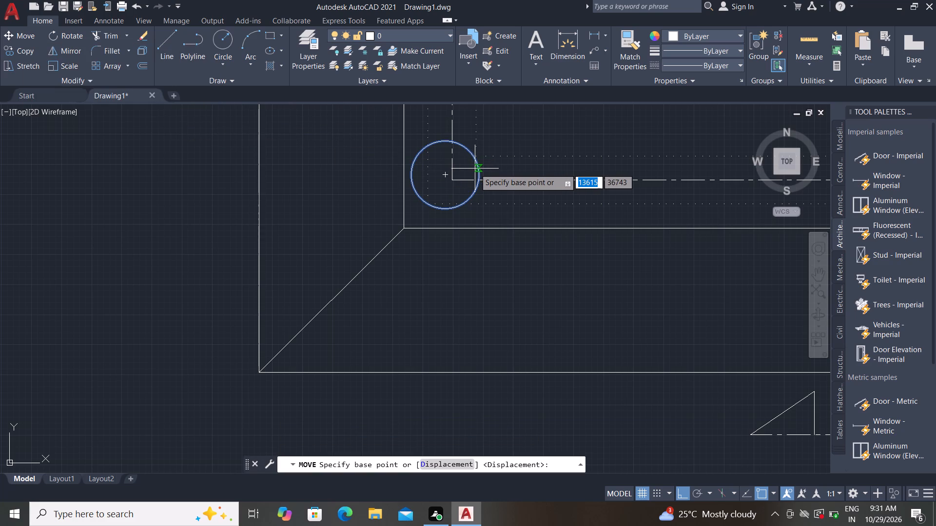
key("Escape")
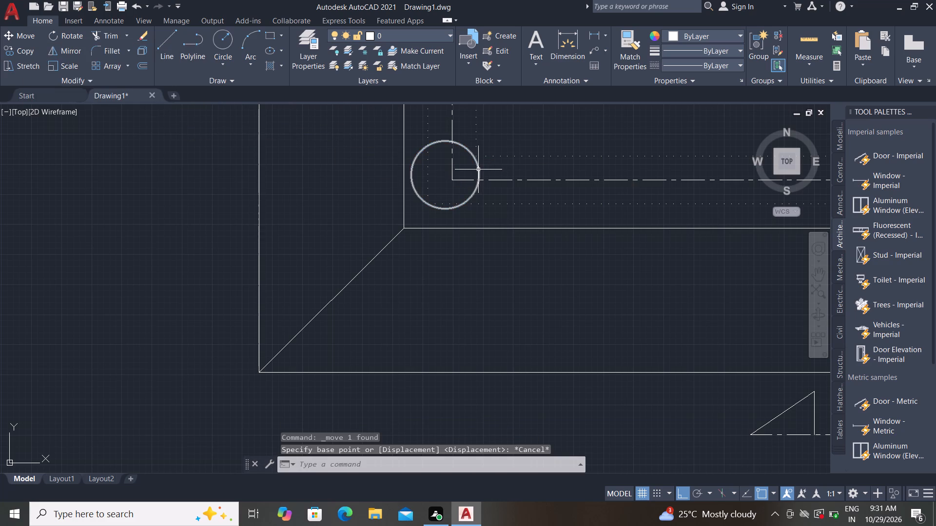
left_click(478, 169)
key("Delete")
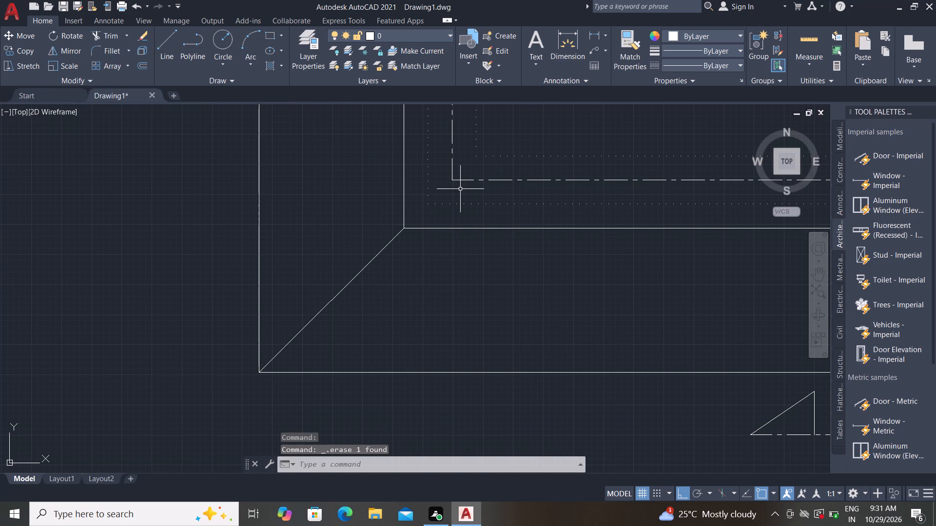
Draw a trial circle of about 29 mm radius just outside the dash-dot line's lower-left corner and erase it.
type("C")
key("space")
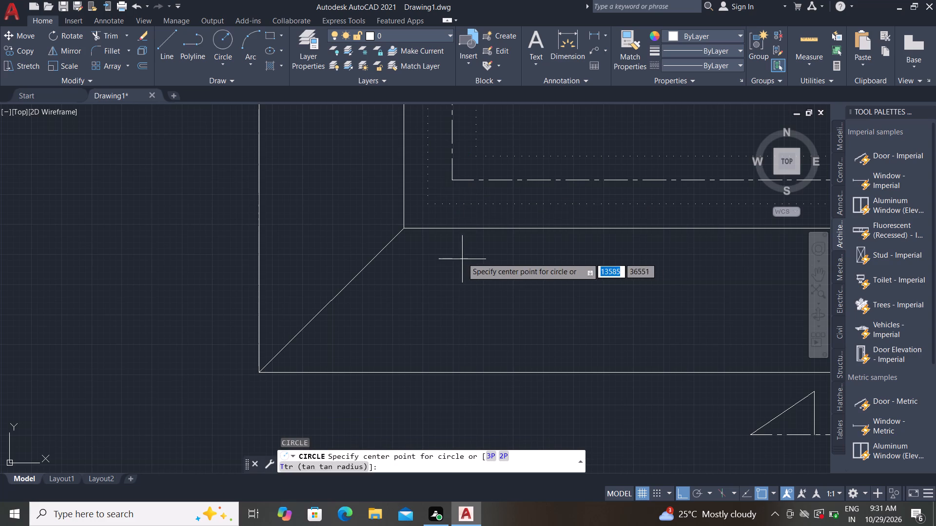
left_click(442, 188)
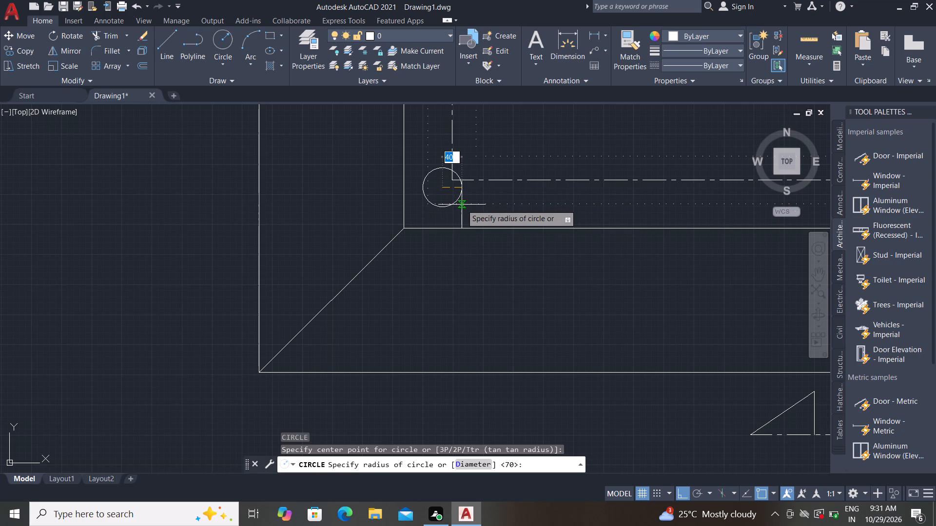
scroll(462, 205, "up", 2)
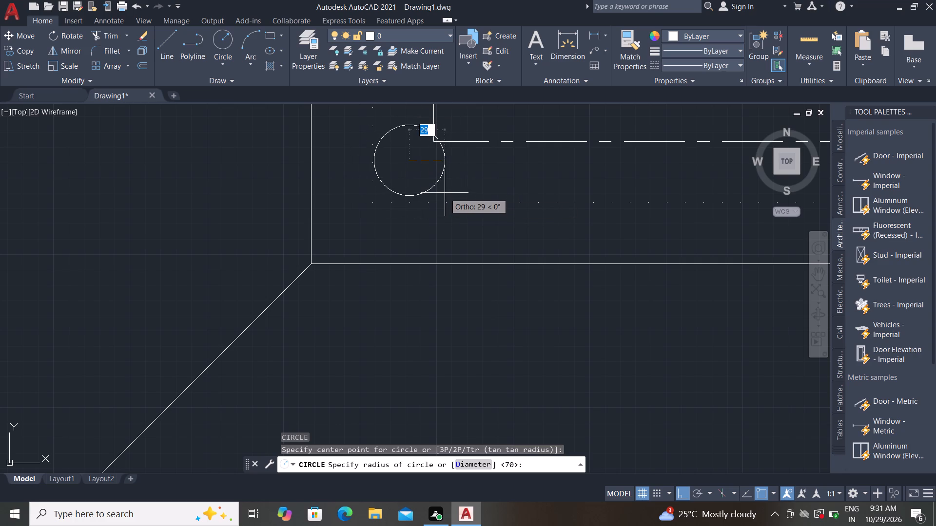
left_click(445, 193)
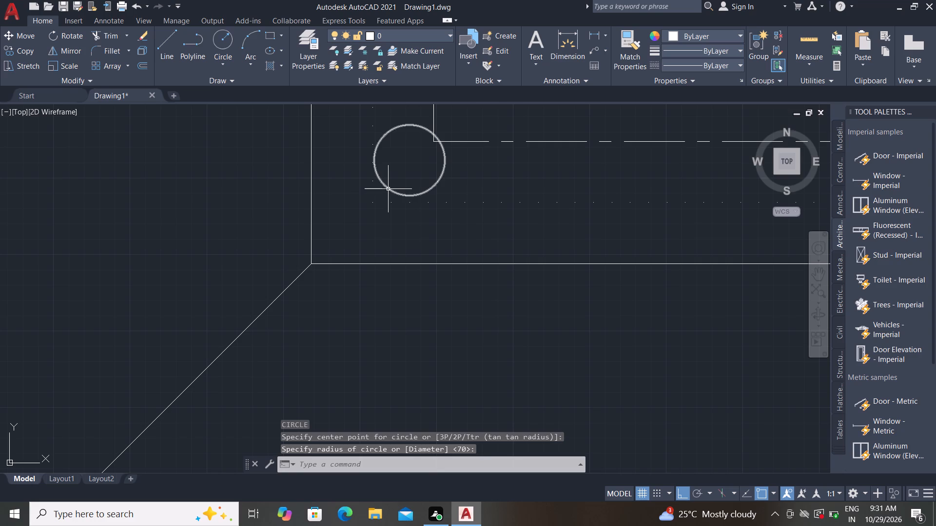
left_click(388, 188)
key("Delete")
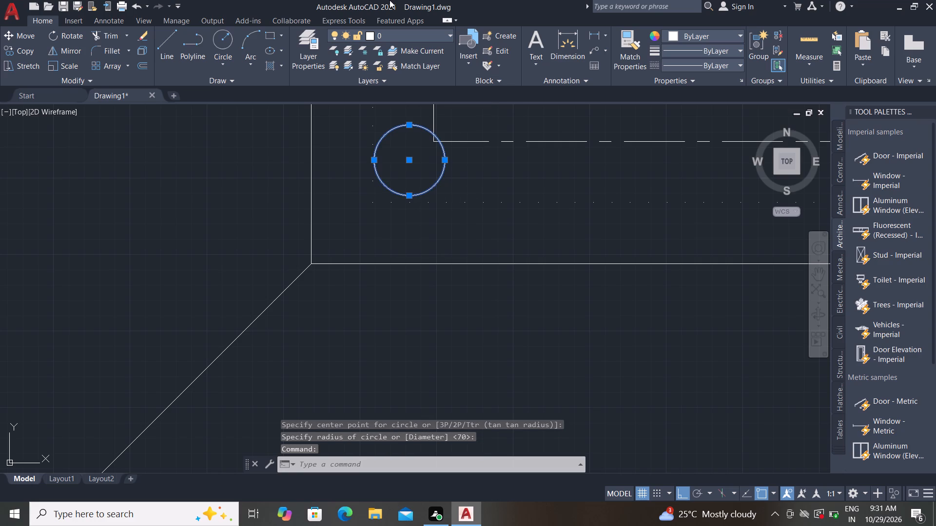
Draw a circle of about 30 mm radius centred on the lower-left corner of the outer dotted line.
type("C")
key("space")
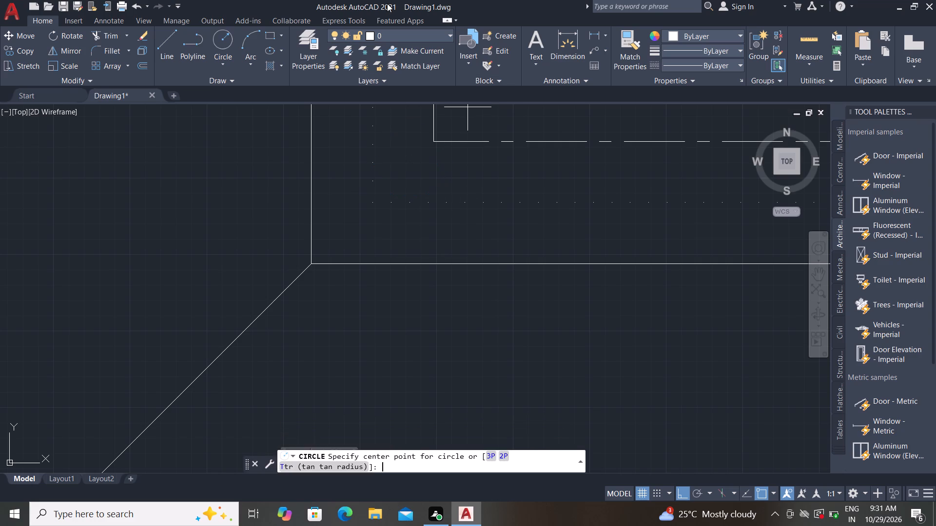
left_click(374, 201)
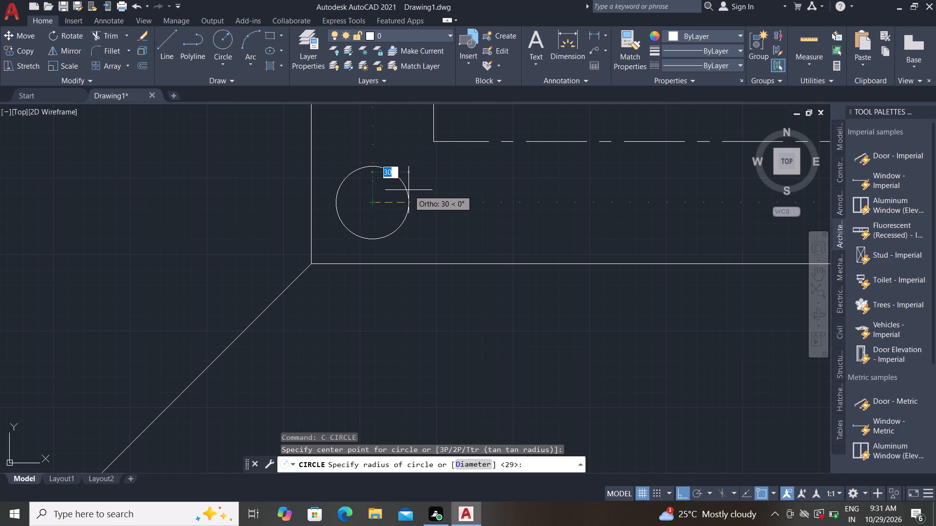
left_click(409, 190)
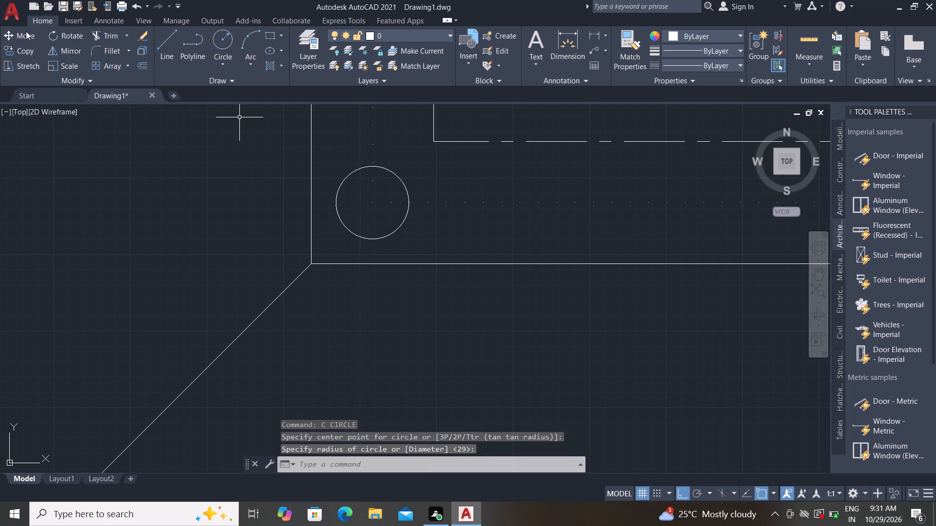
Try to move the circle from its centre towards the dash-dot corner, switching Ortho mode off for a diagonal displacement.
left_click(28, 35)
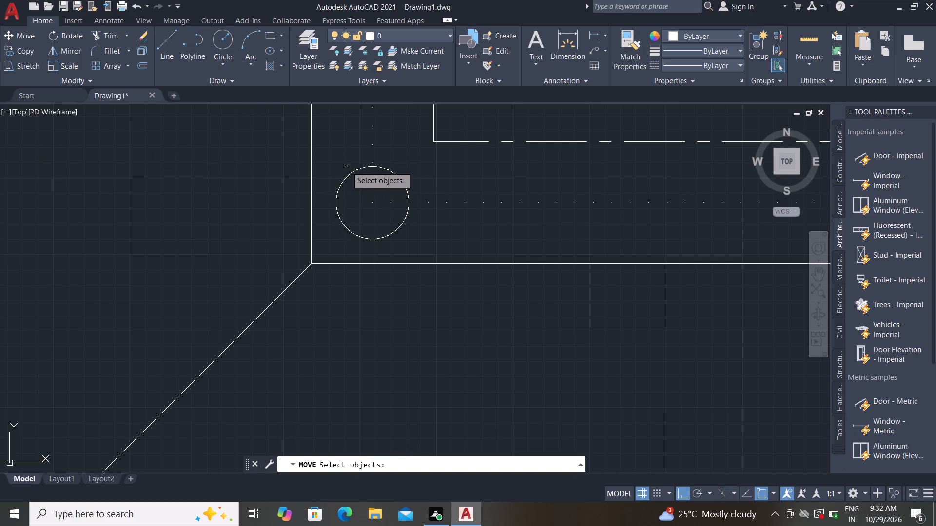
left_click(354, 171)
right_click(387, 176)
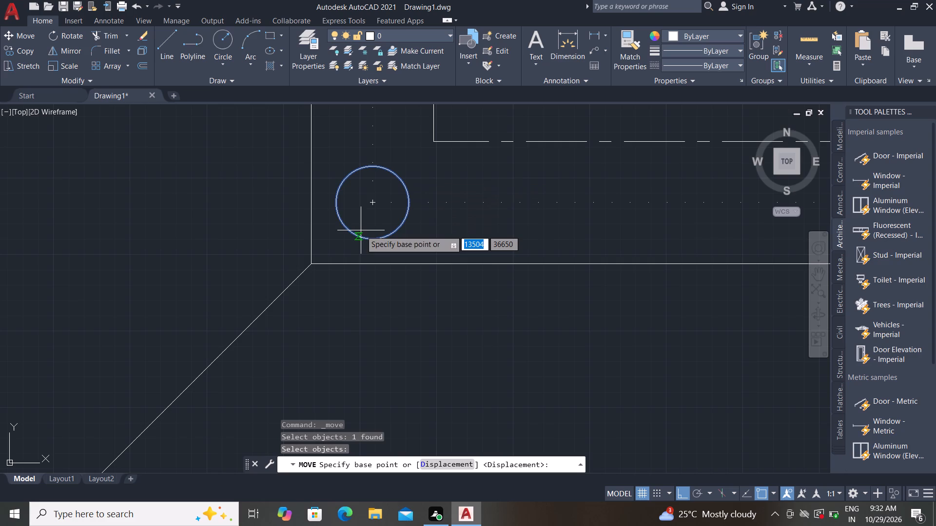
left_click(376, 203)
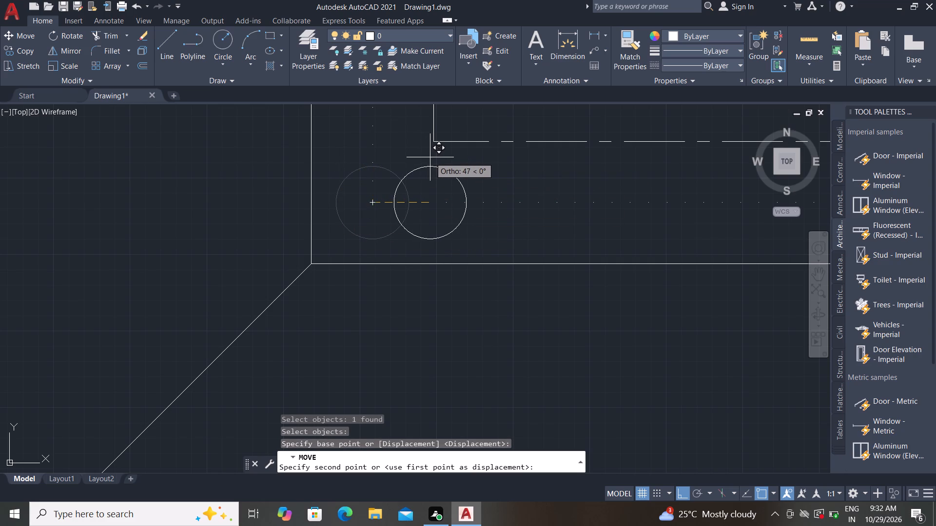
key("F8")
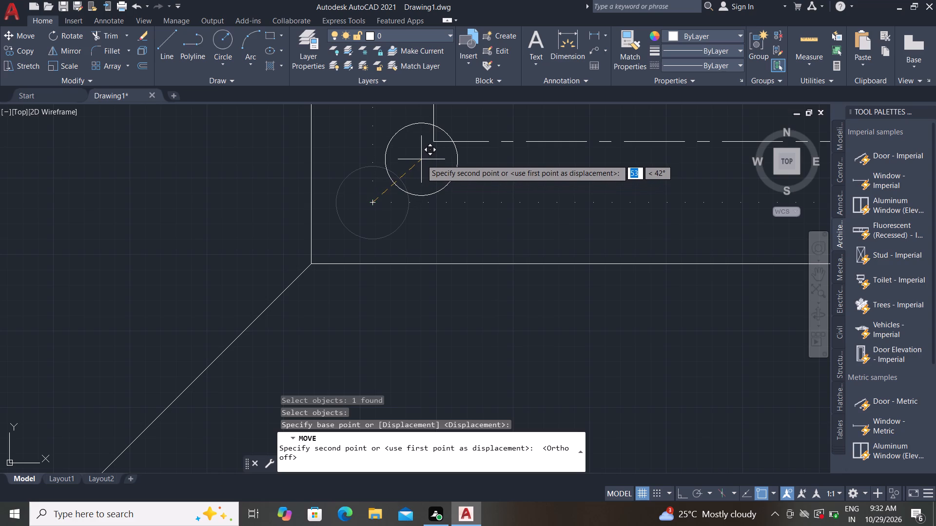
key("Escape")
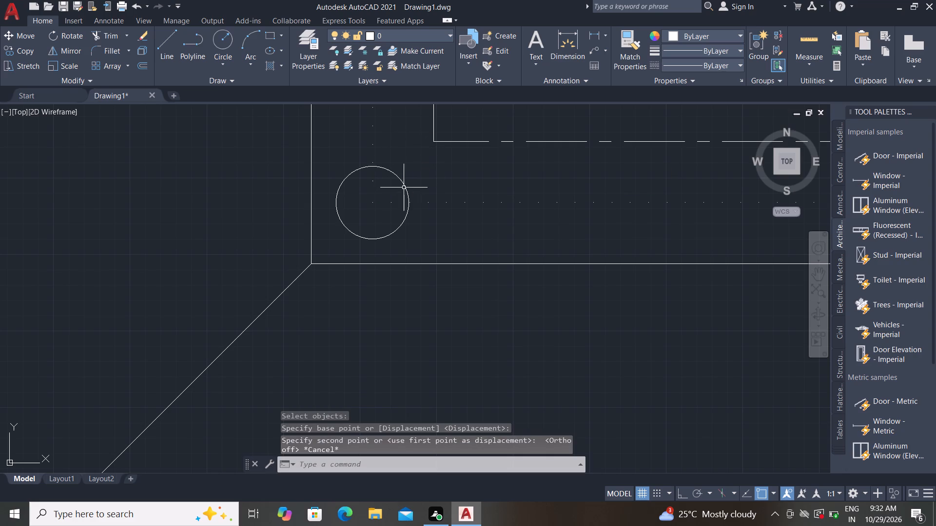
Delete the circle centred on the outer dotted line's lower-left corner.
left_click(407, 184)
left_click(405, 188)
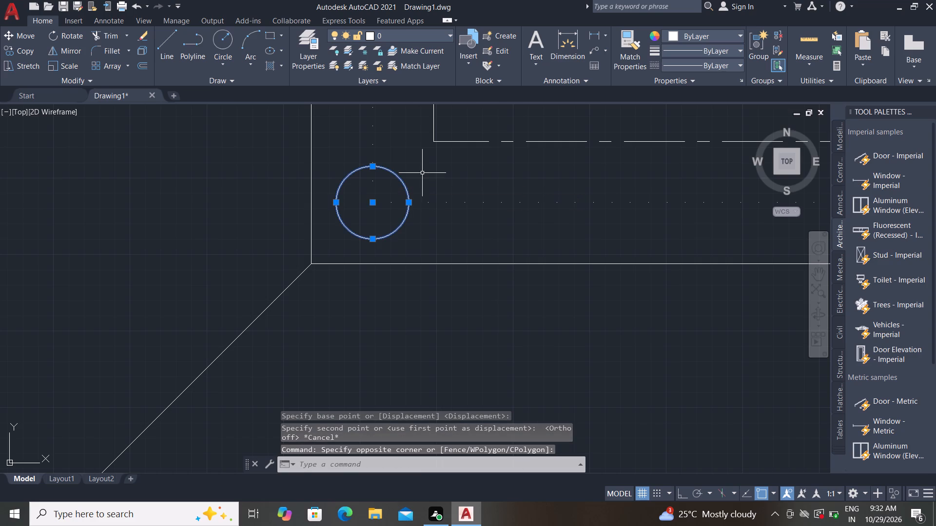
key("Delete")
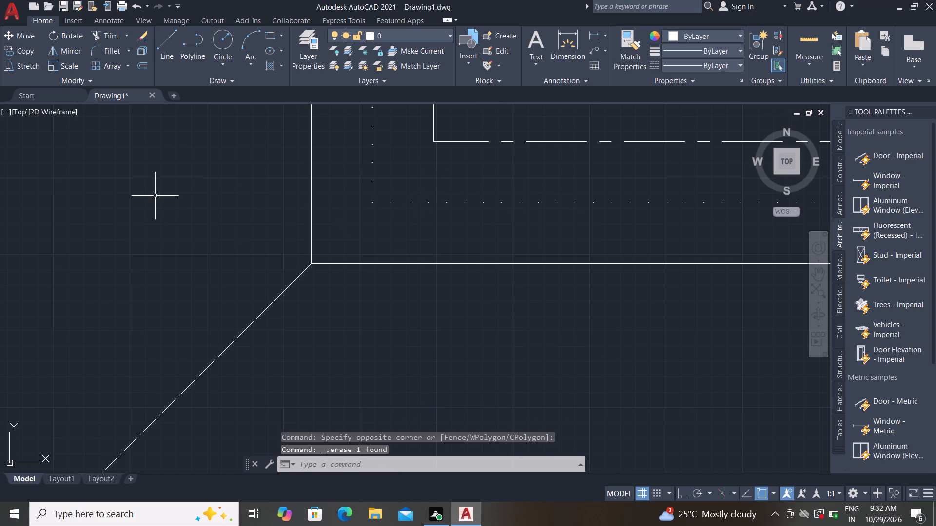
Draw a circle of about 36 mm radius centred between the dash-dot and outer dotted lines' lower-left corners.
key("c")
key("space")
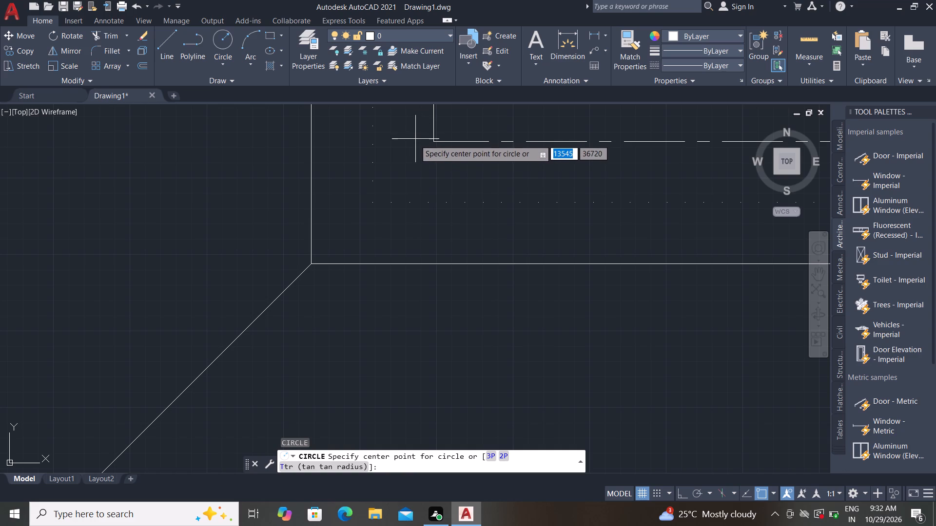
left_click(412, 155)
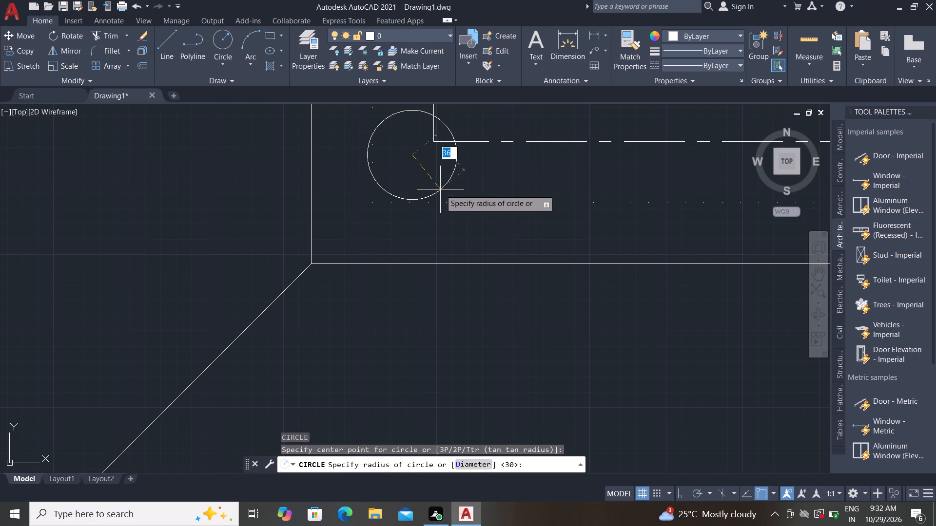
left_click(439, 189)
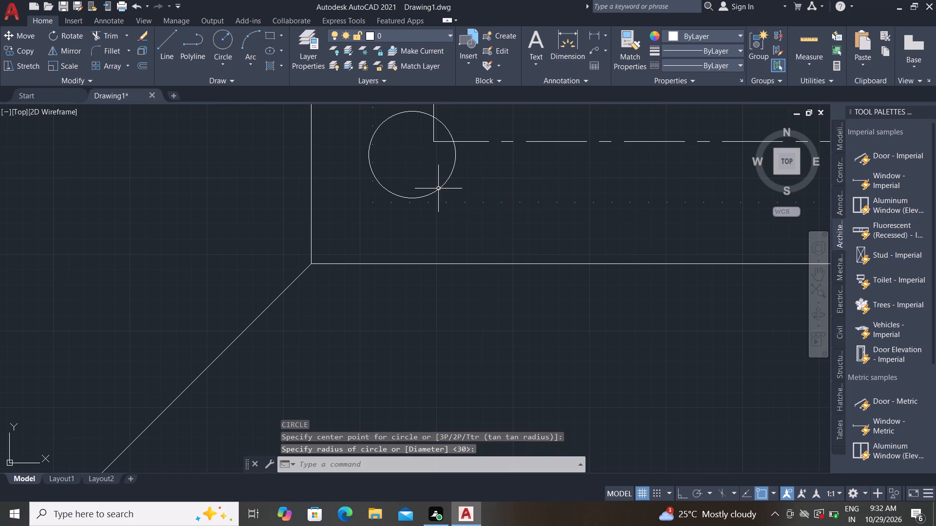
Move the circle slightly down and to the right from its centre, fitting it against the outer dotted lines.
left_click(425, 197)
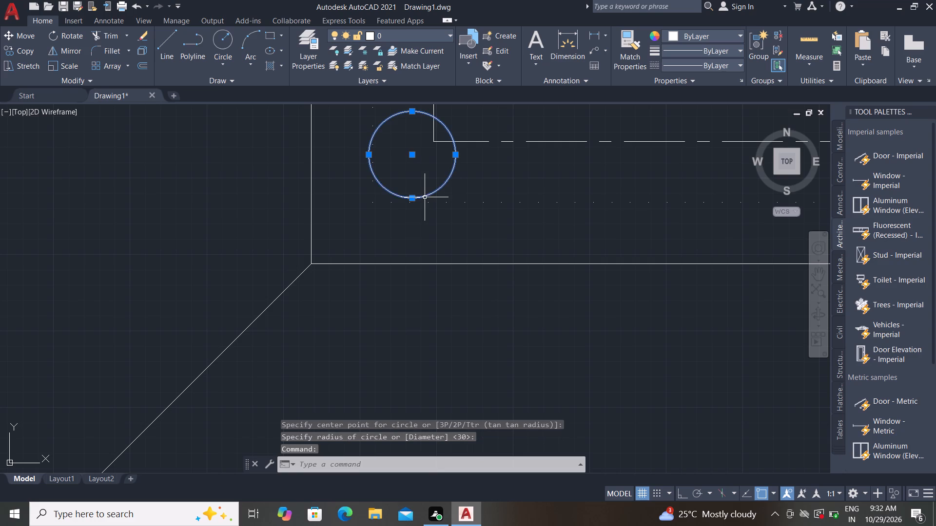
left_click(7, 30)
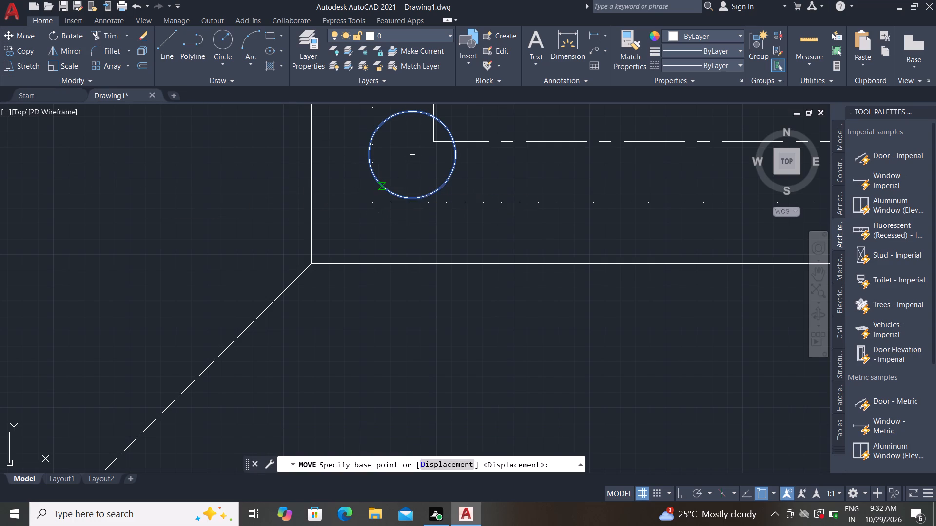
left_click(410, 156)
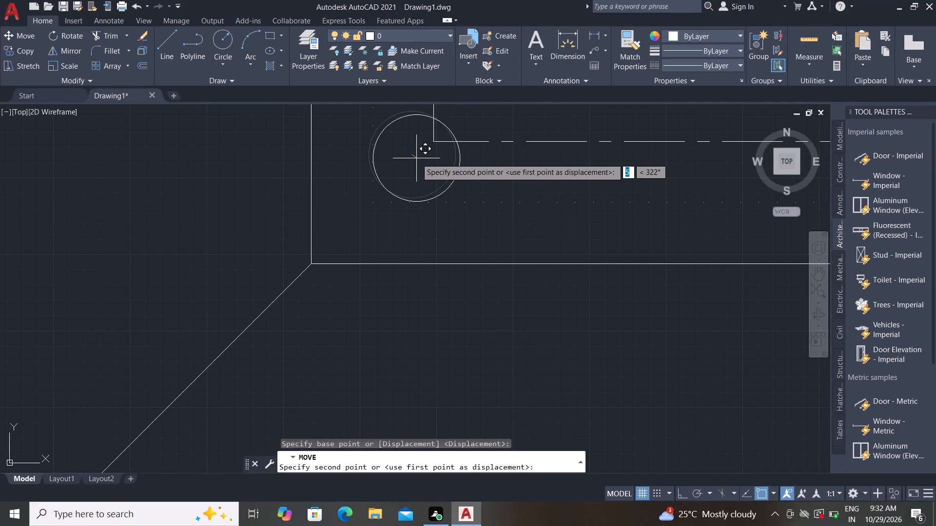
left_click(416, 158)
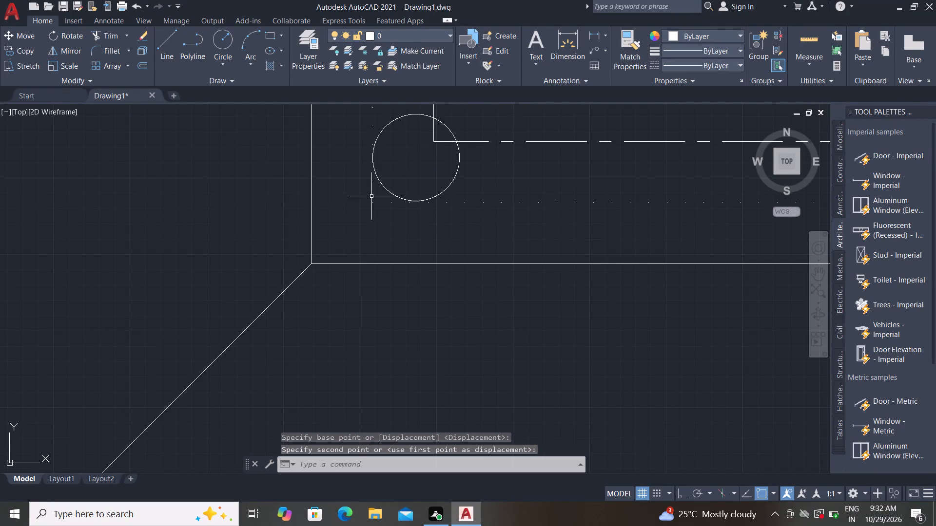
Copy the corner circle from the lower-left strip corner to the lower-right strip corner, beside the dash-dot line's end.
scroll(363, 257, "down", 3)
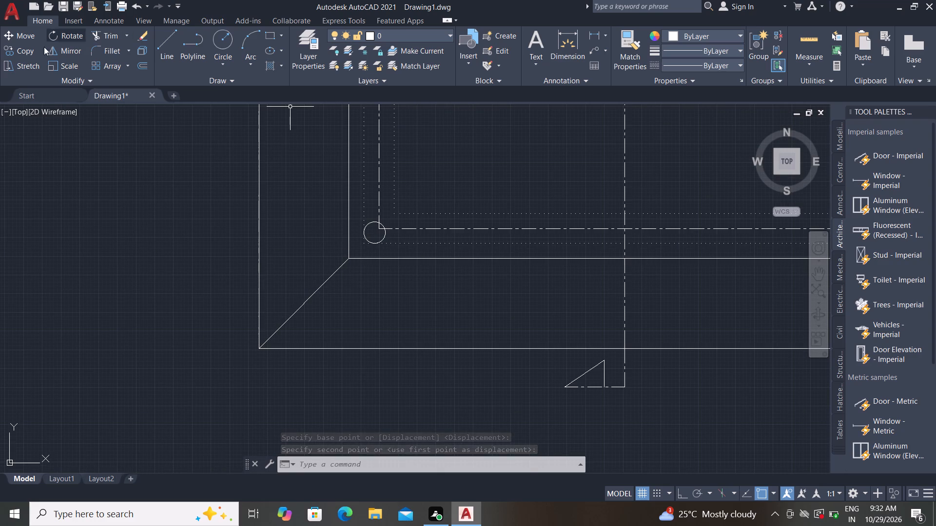
left_click(19, 47)
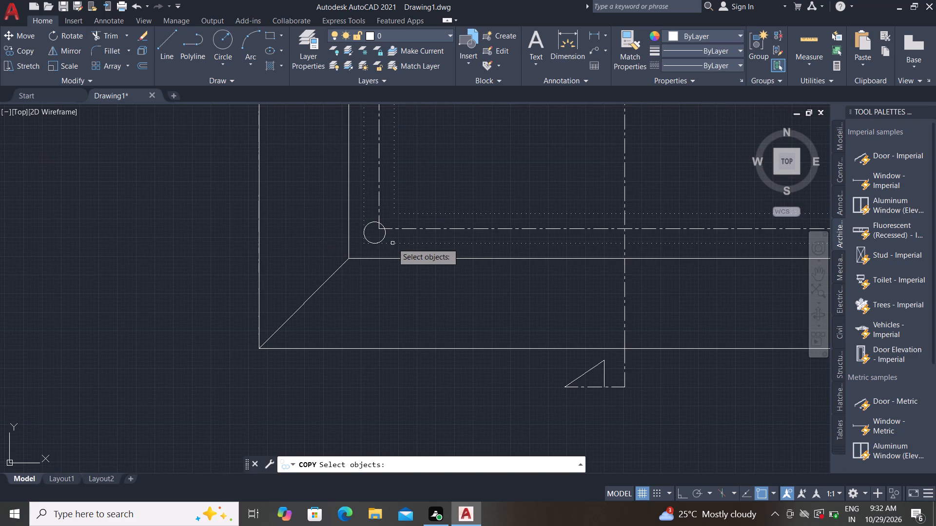
left_click(384, 238)
right_click(384, 238)
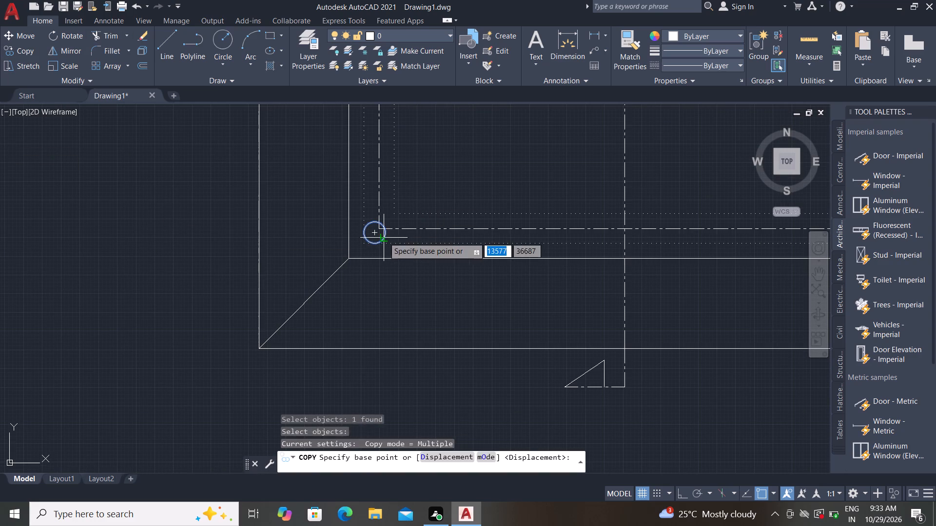
left_click(384, 237)
scroll(338, 241, "down", 1)
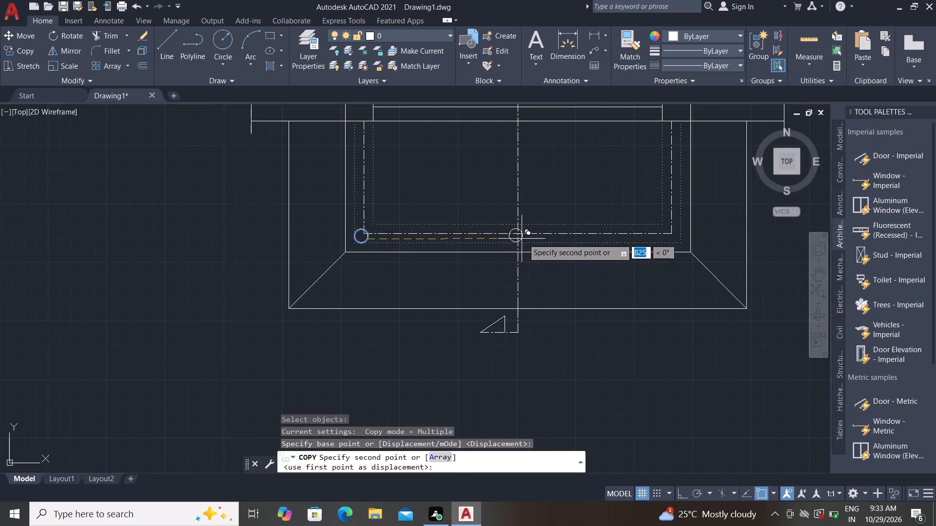
middle_click_drag(519, 240, 433, 237)
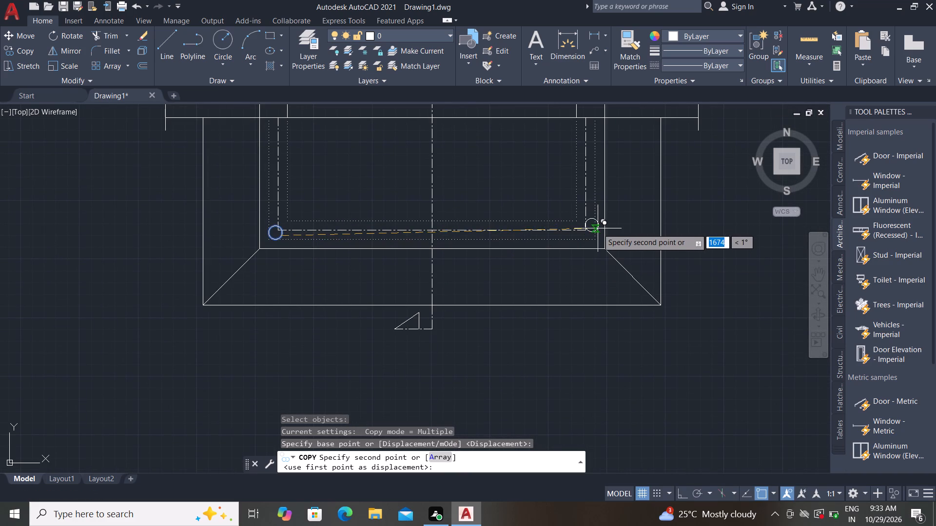
scroll(597, 236, "up", 4)
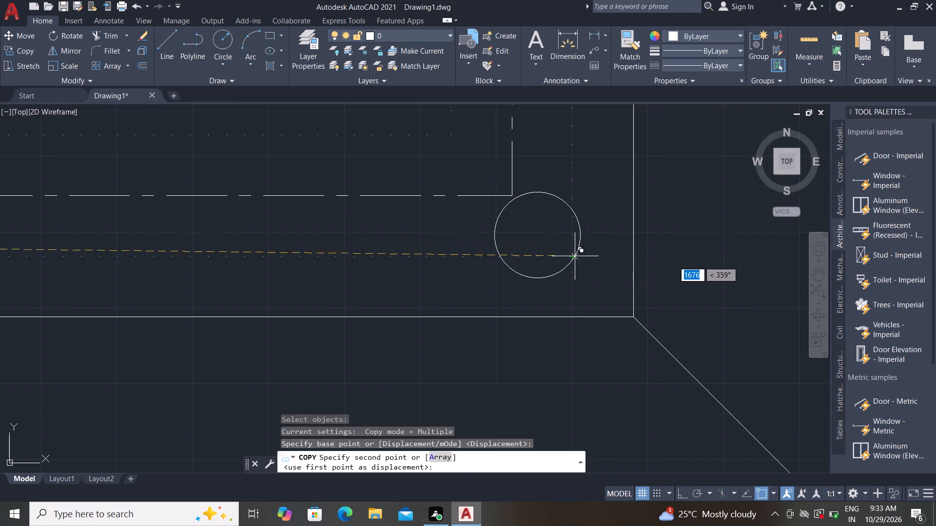
left_click(572, 263)
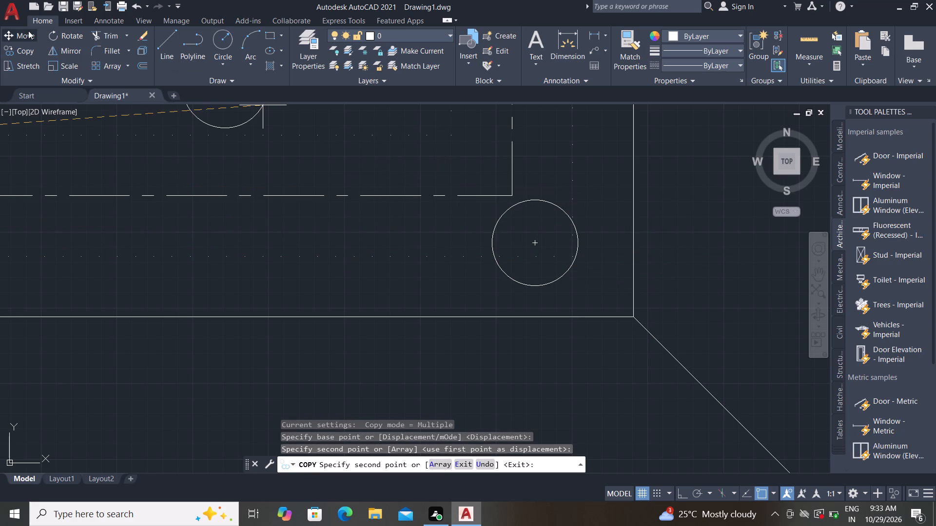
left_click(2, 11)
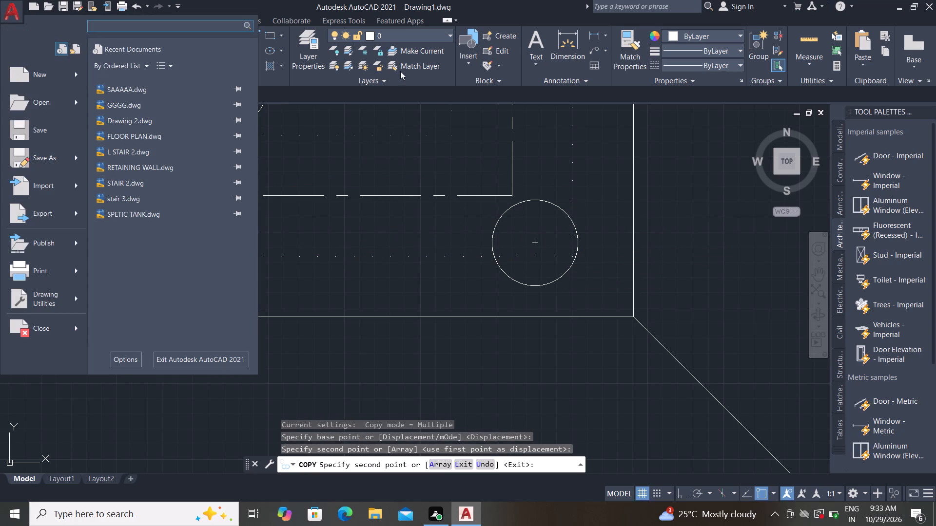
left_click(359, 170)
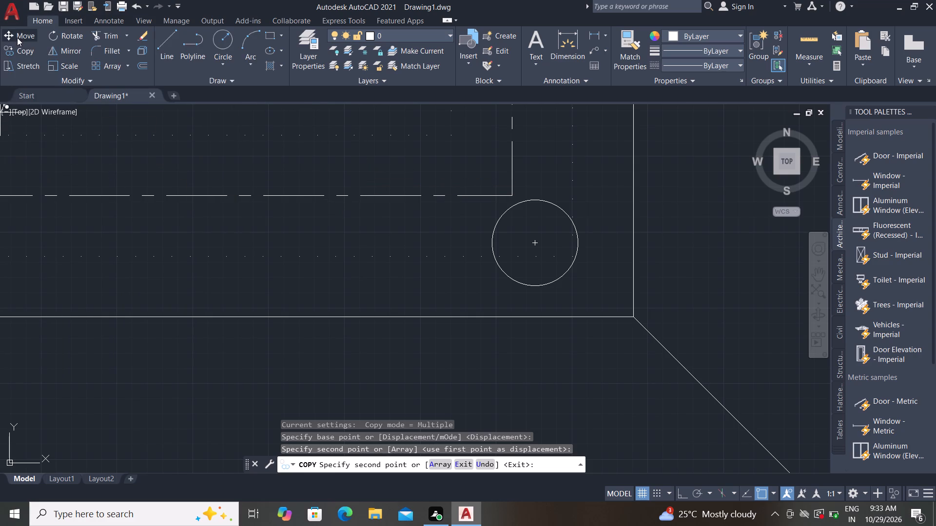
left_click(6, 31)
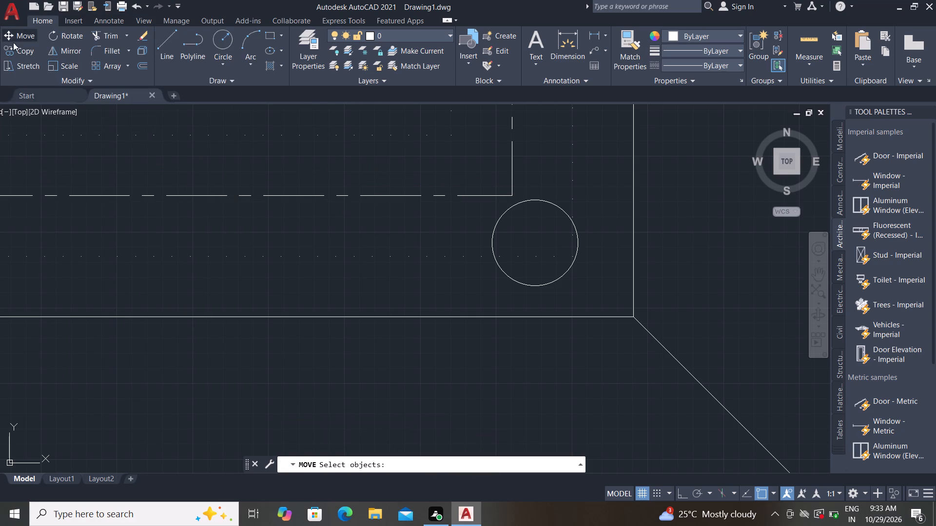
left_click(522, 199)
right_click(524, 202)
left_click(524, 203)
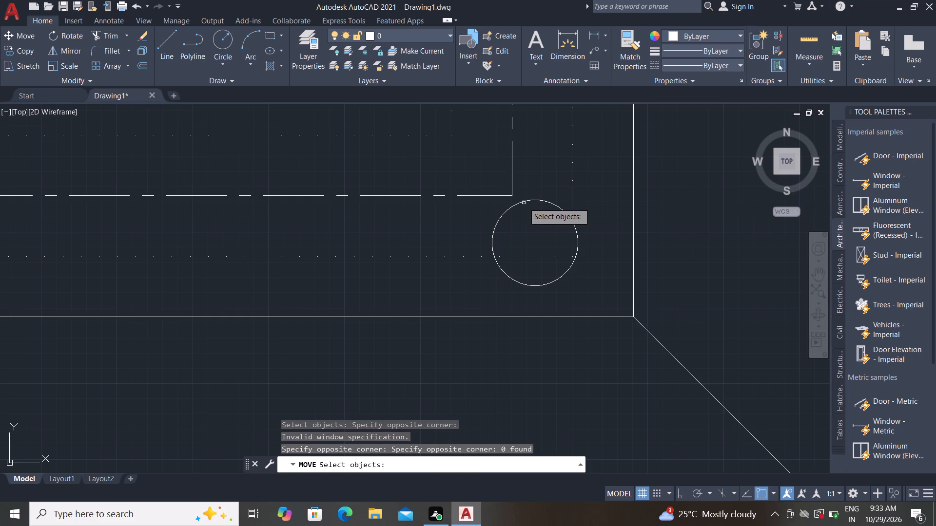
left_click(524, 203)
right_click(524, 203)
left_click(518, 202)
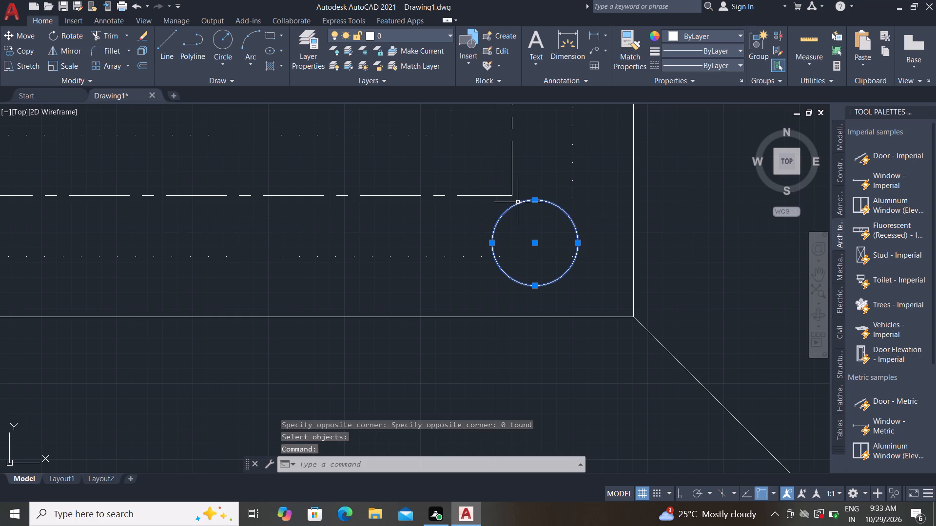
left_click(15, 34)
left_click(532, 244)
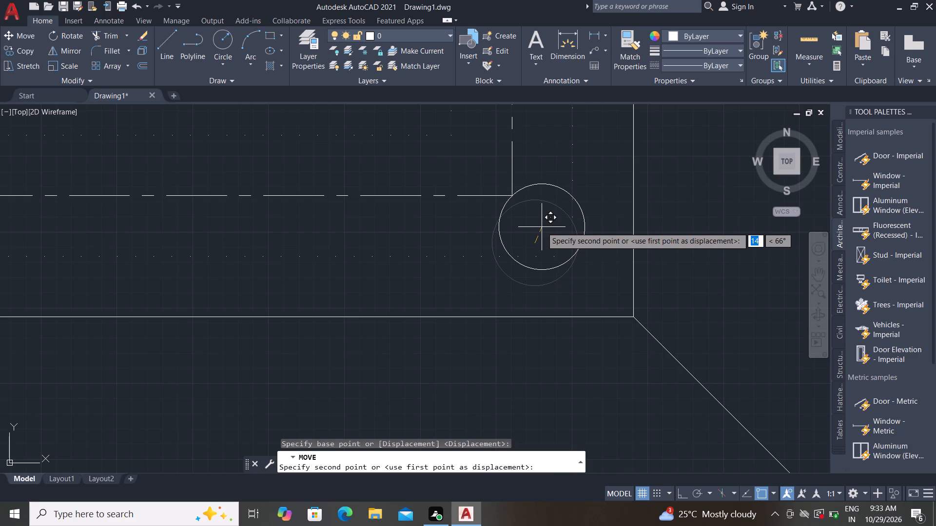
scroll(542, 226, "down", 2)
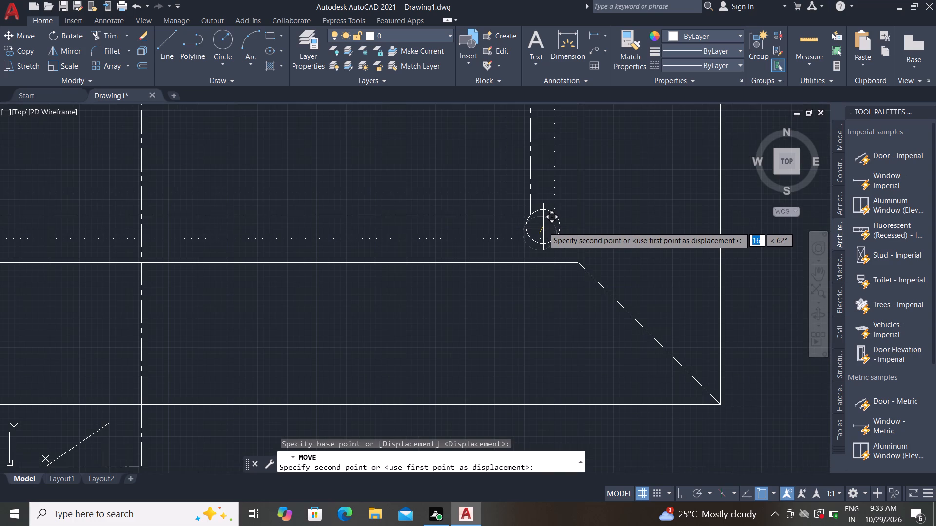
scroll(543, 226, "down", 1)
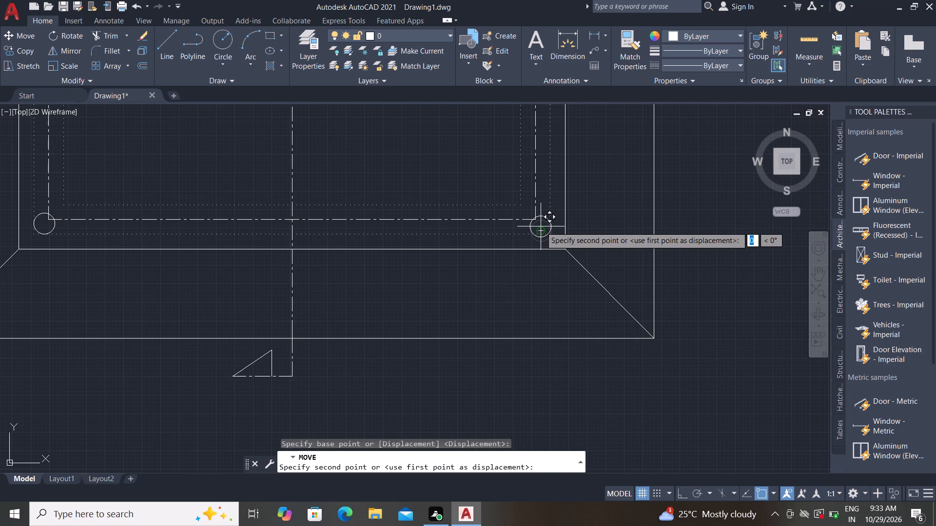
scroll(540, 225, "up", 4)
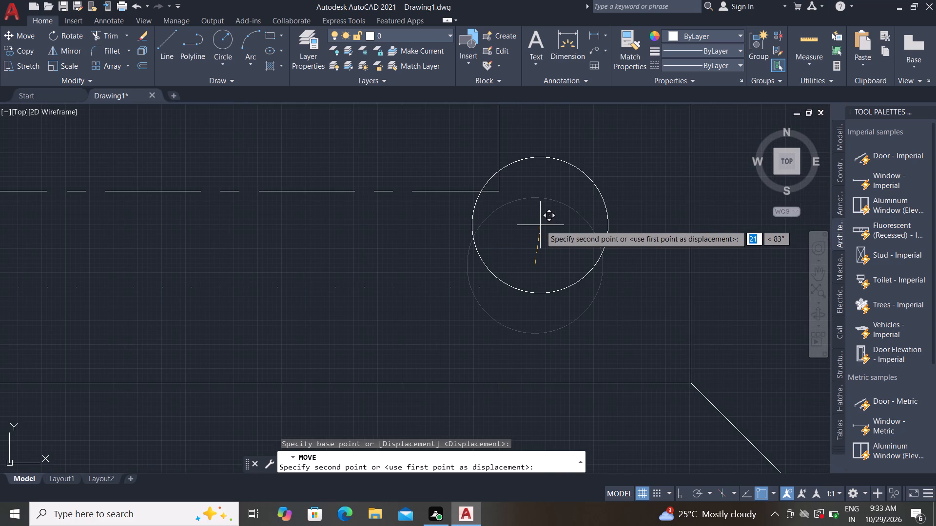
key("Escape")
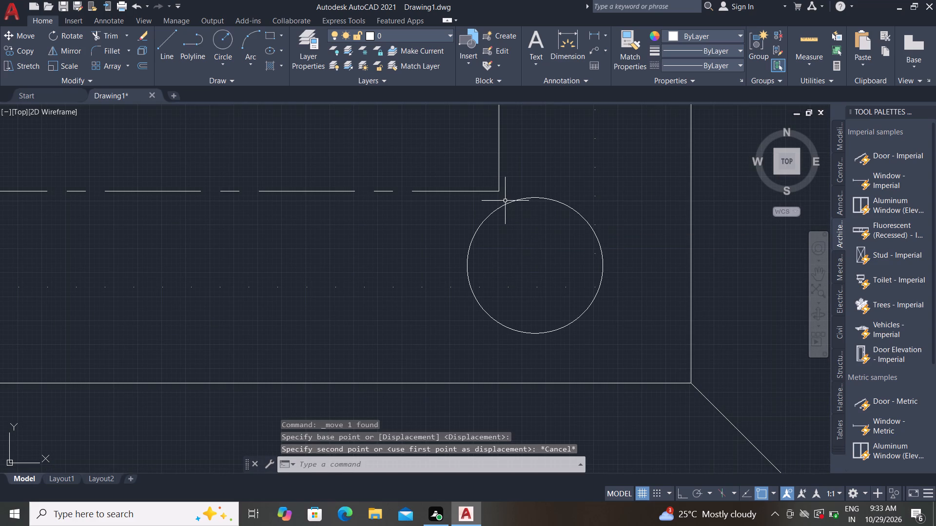
Delete the copied circle at the lower-right strip corner.
left_click(508, 202)
key("Delete")
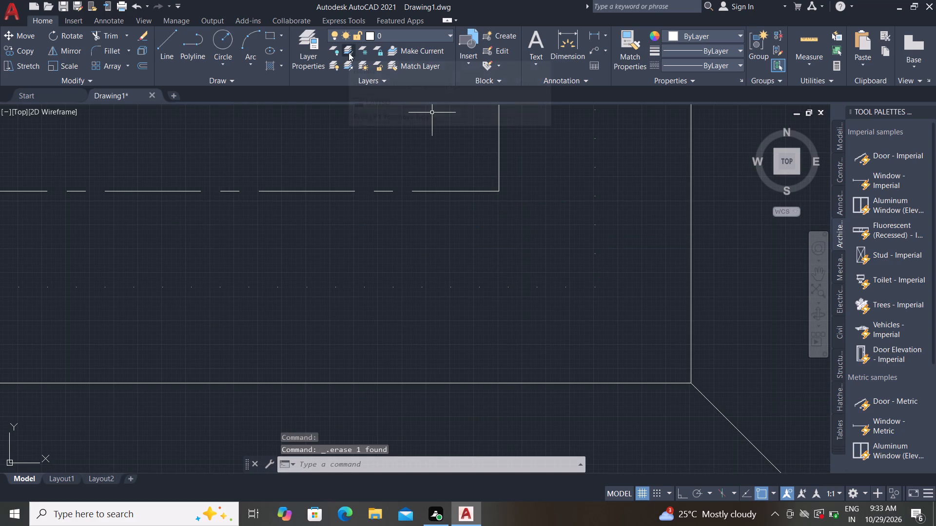
Draw a circle of 50 mm radius just below the dash-dot line's lower-right corner.
type("C")
key("space")
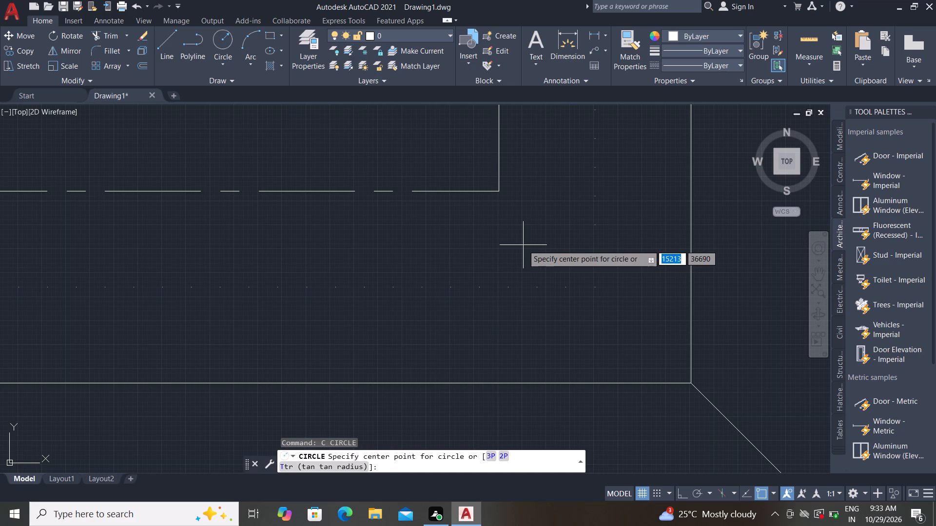
left_click(487, 231)
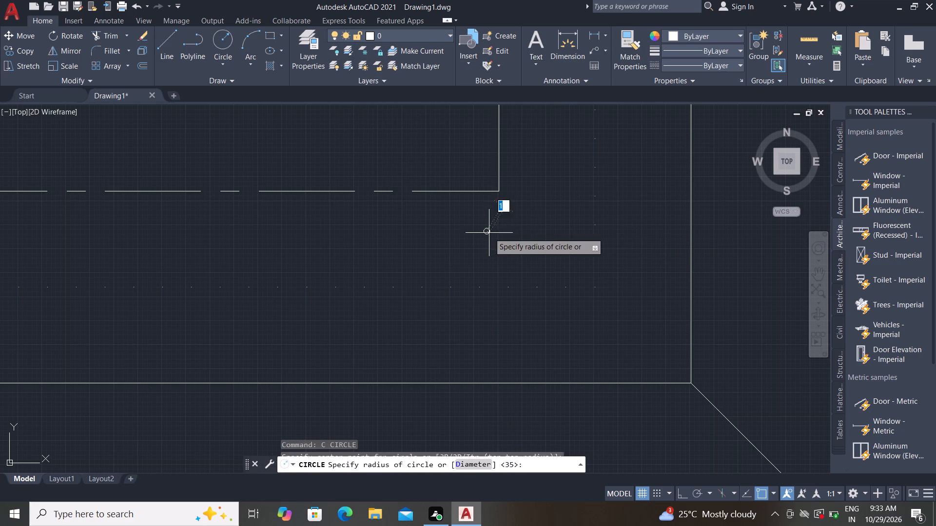
type("50")
key("space")
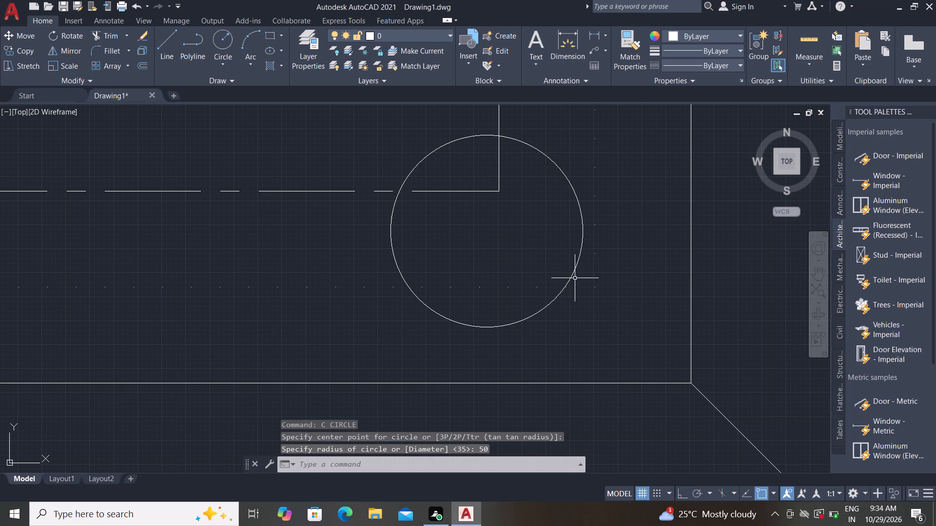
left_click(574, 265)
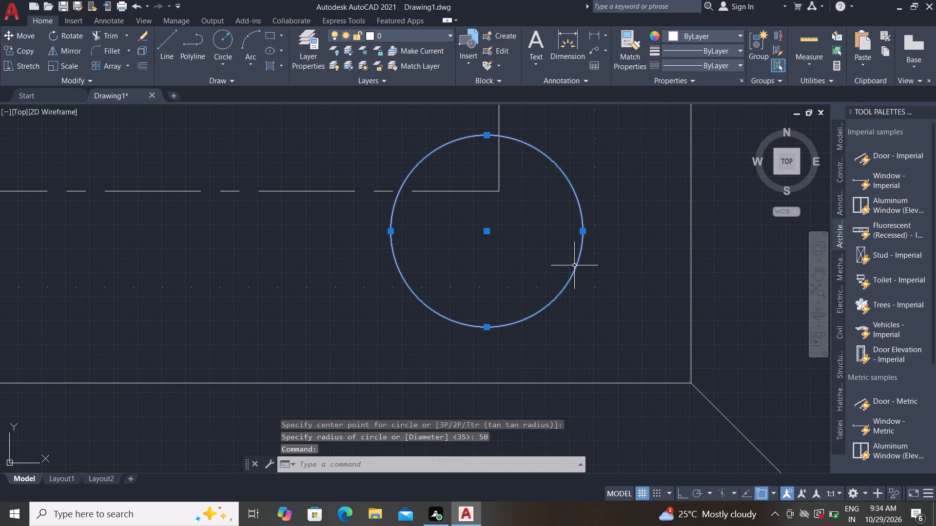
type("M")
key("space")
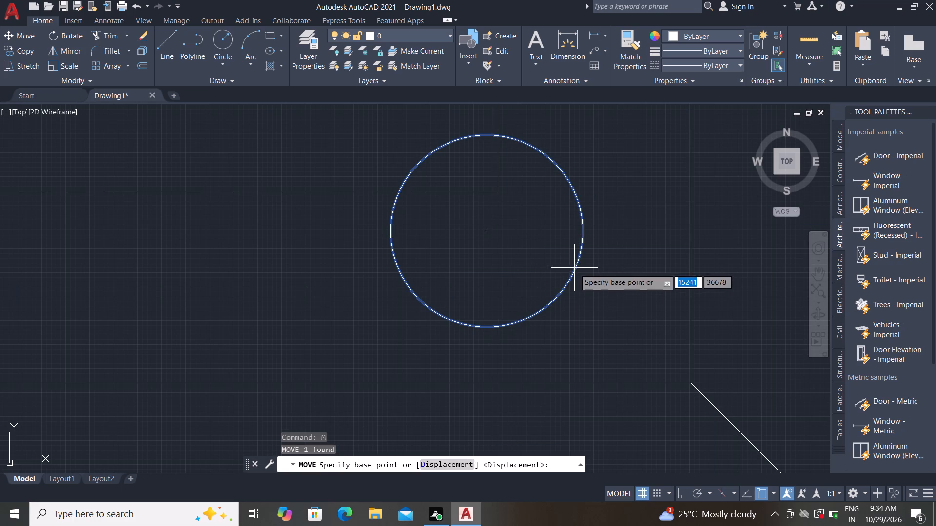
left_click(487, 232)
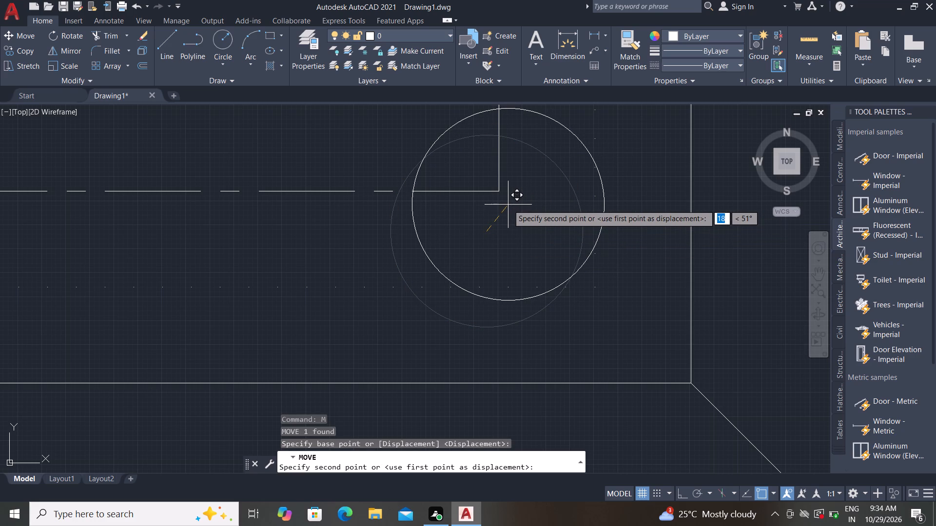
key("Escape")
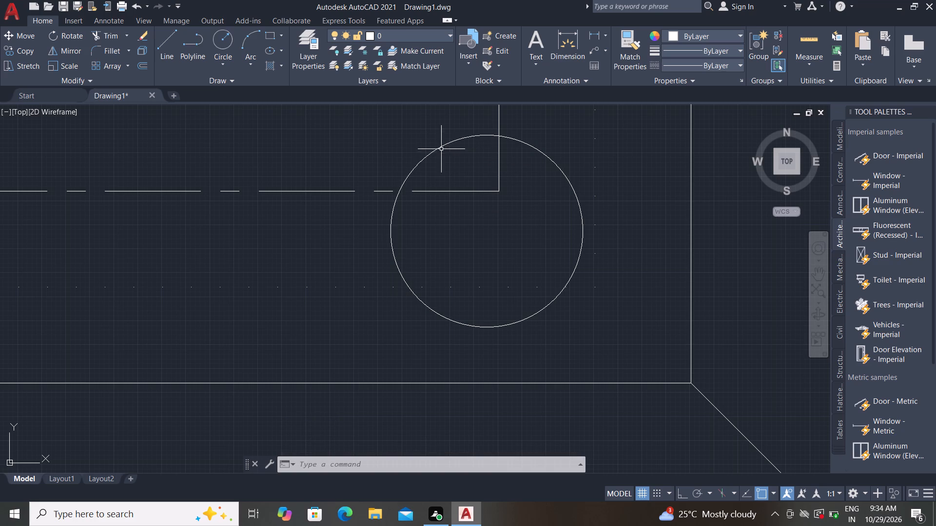
Move the 50 mm radius circle from its centre onto the dash-dot line's lower-right corner.
left_click(439, 147)
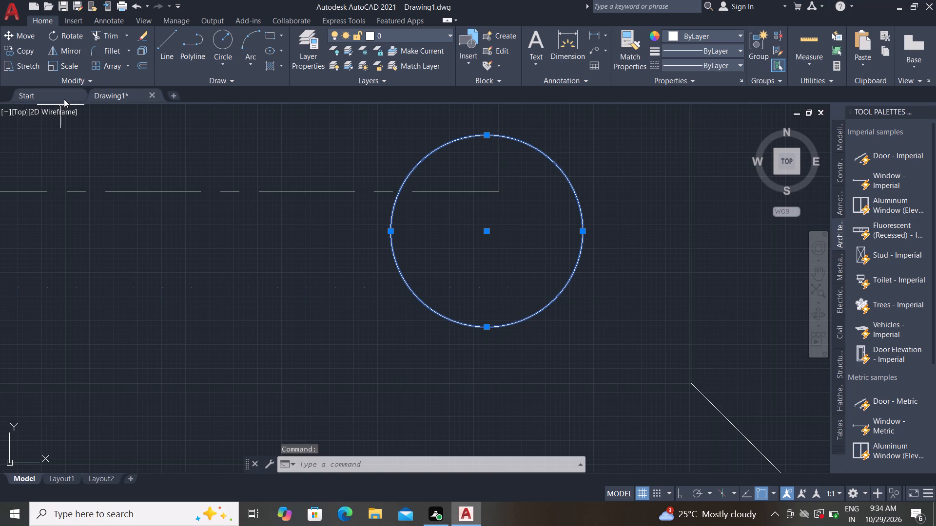
left_click(24, 35)
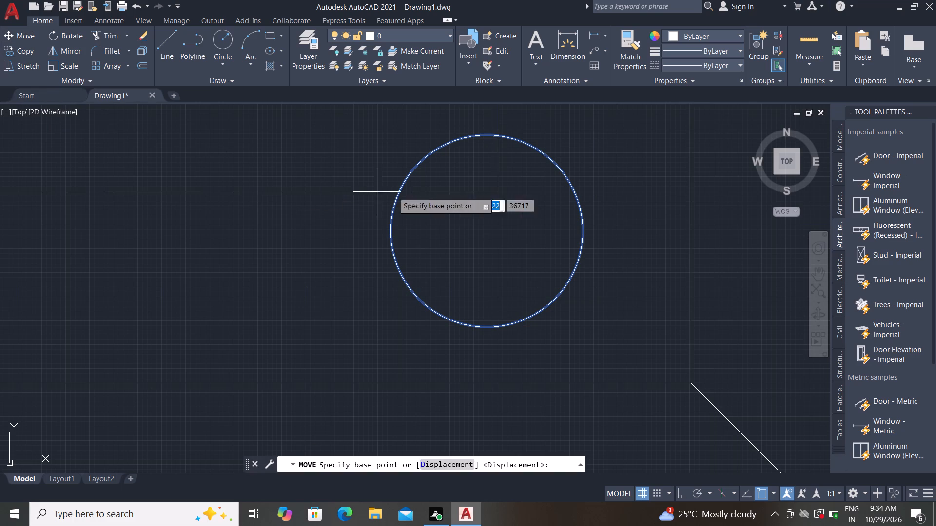
left_click(487, 230)
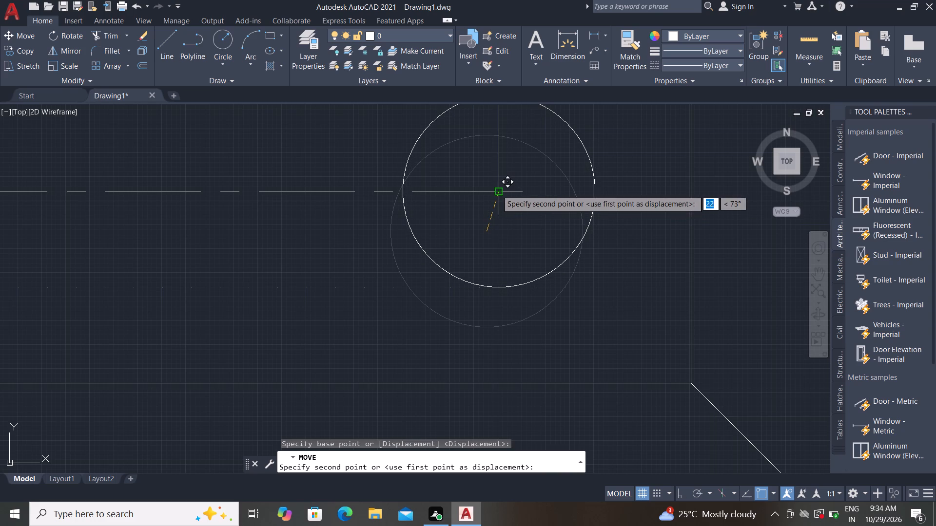
left_click(497, 190)
Delete the smaller circle at the lower-left strip corner.
scroll(553, 256, "down", 3)
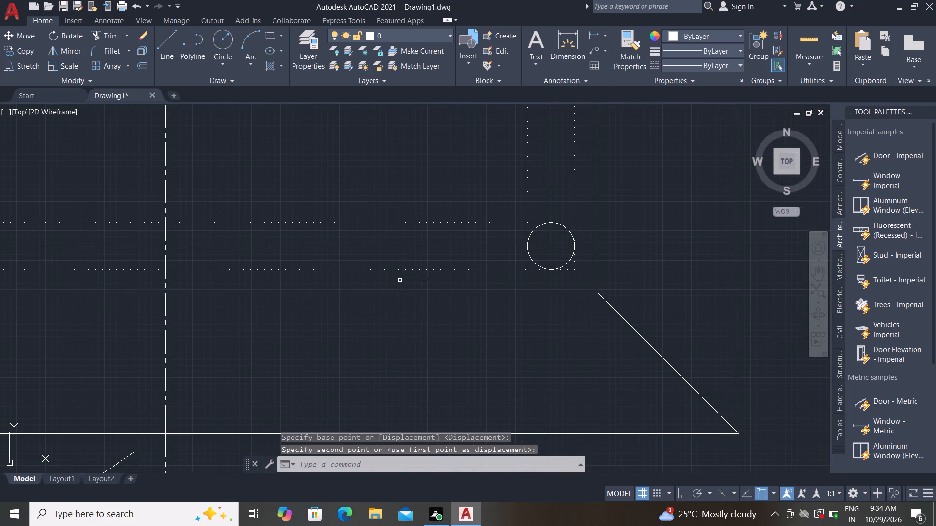
middle_click_drag(398, 278, 700, 297)
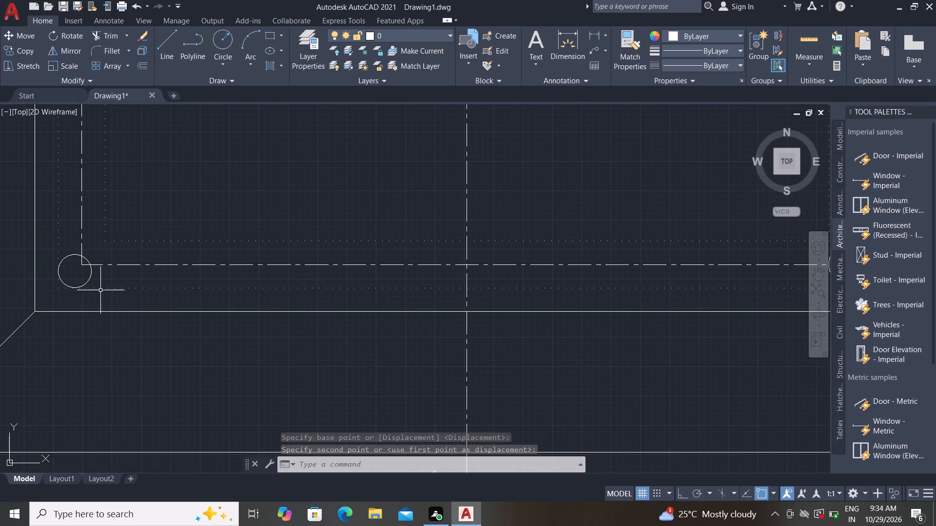
scroll(99, 289, "down", 2)
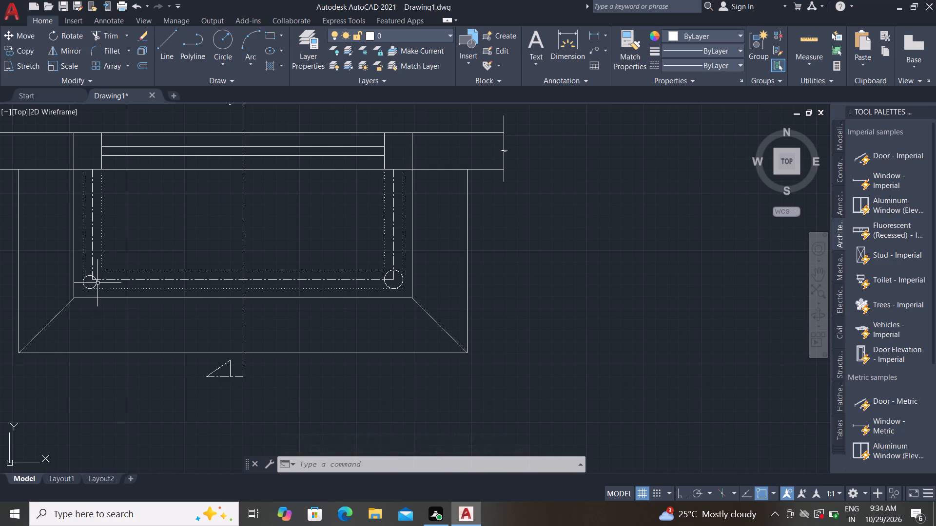
left_click(97, 282)
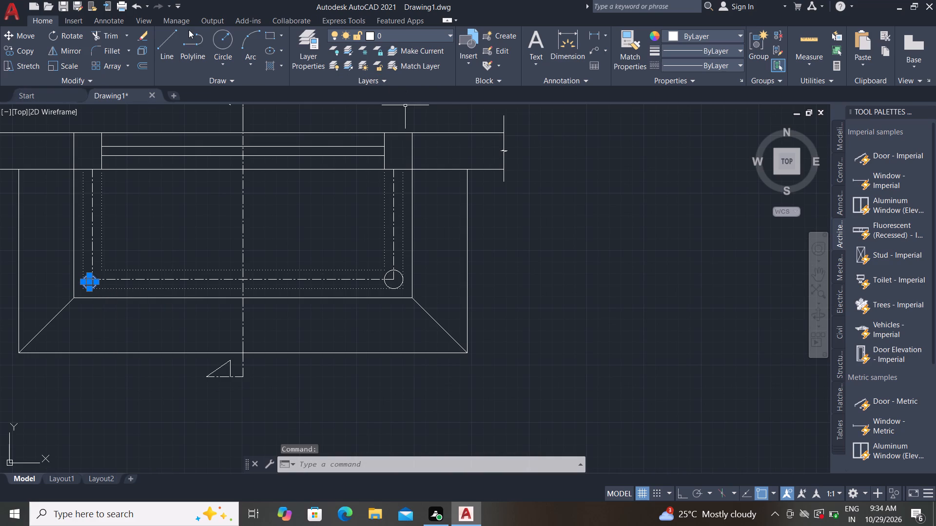
key("Delete")
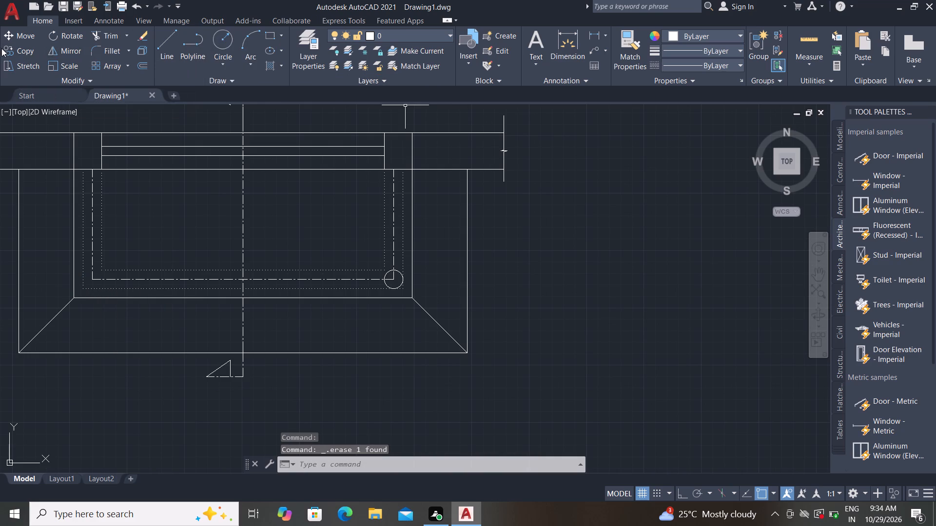
Copy the lower-right corner circle from its centre to the dash-dot line's lower-left corner.
left_click(7, 44)
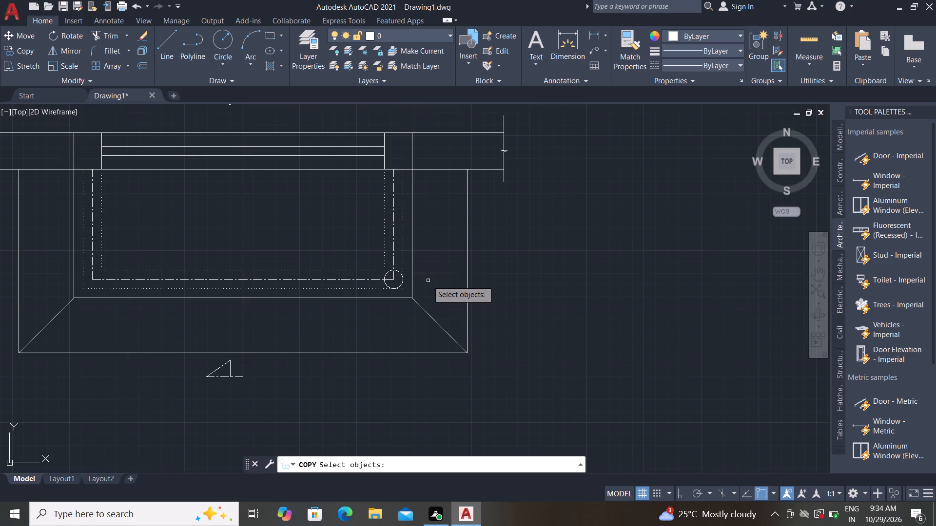
left_click(398, 272)
right_click(398, 272)
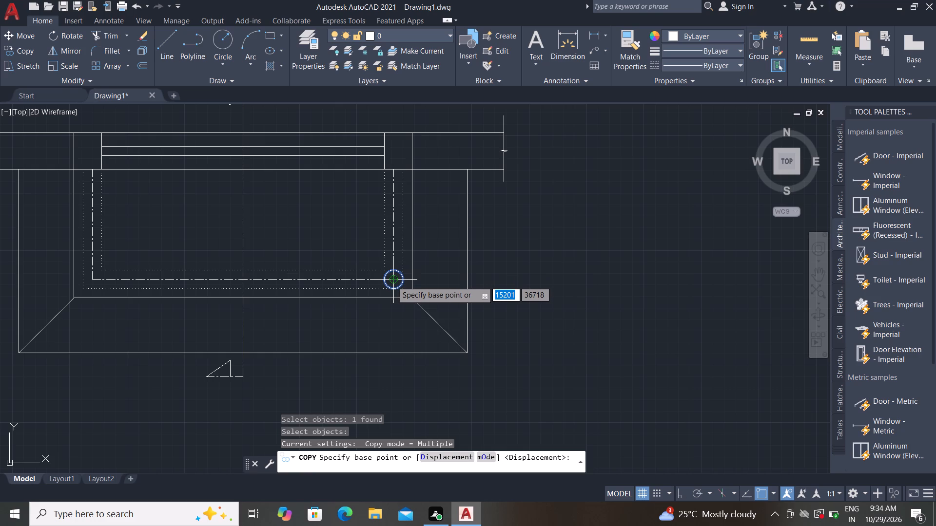
left_click(392, 281)
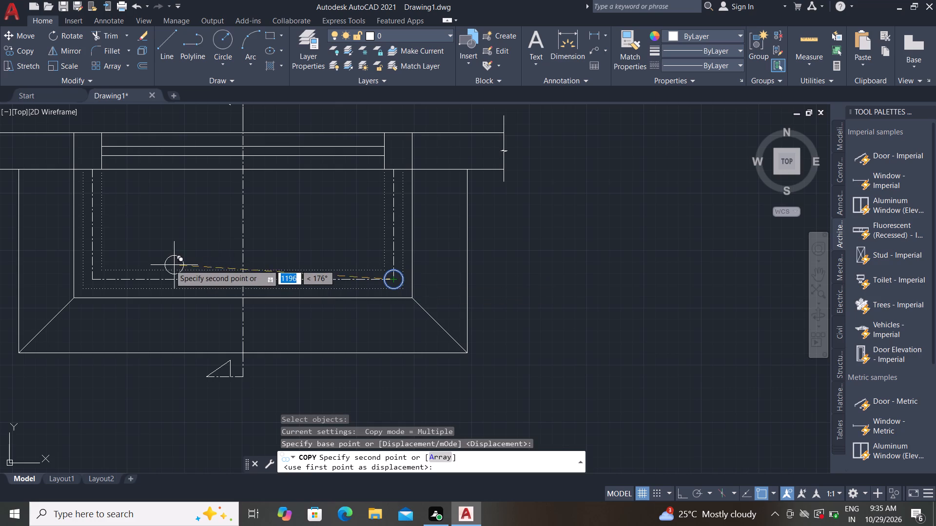
left_click(95, 279)
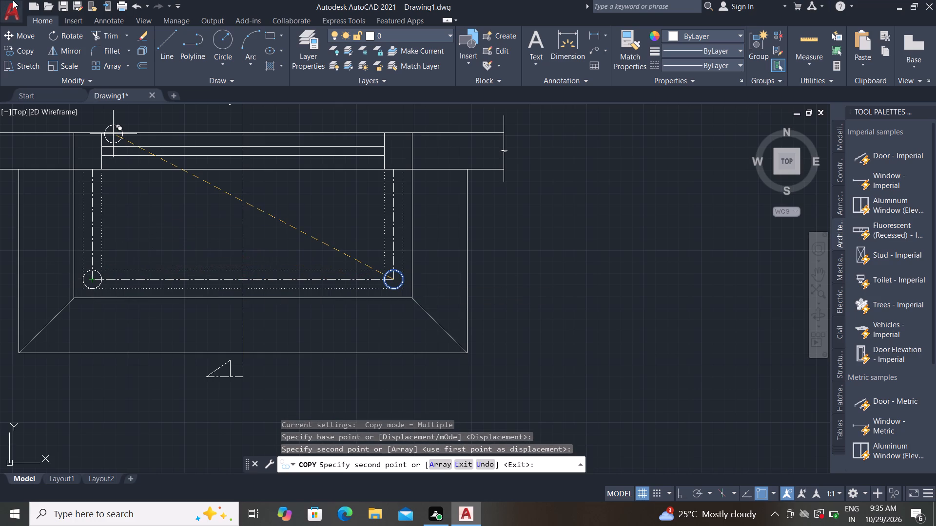
key("Escape")
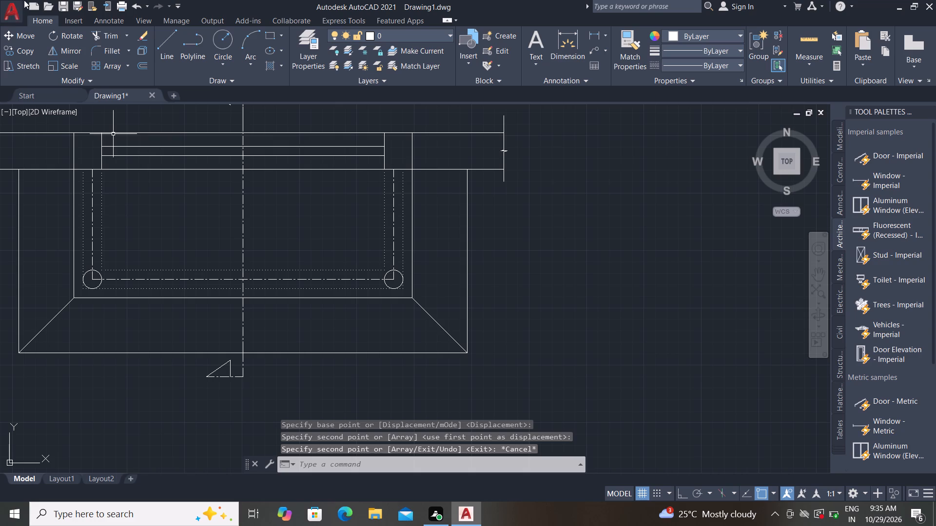
Add horizontal linear dimensions across the left and right strips, between the solid inner outline and the innermost dotted line.
left_click(594, 31)
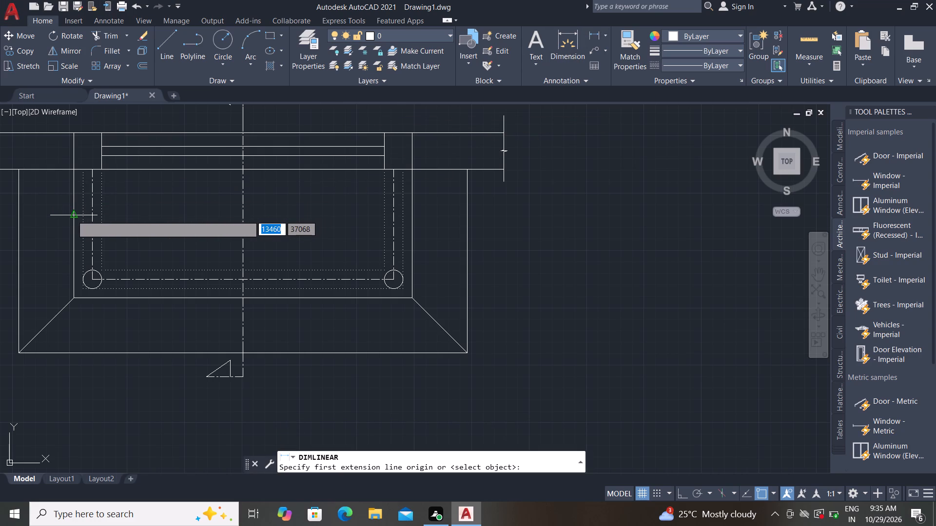
left_click(71, 215)
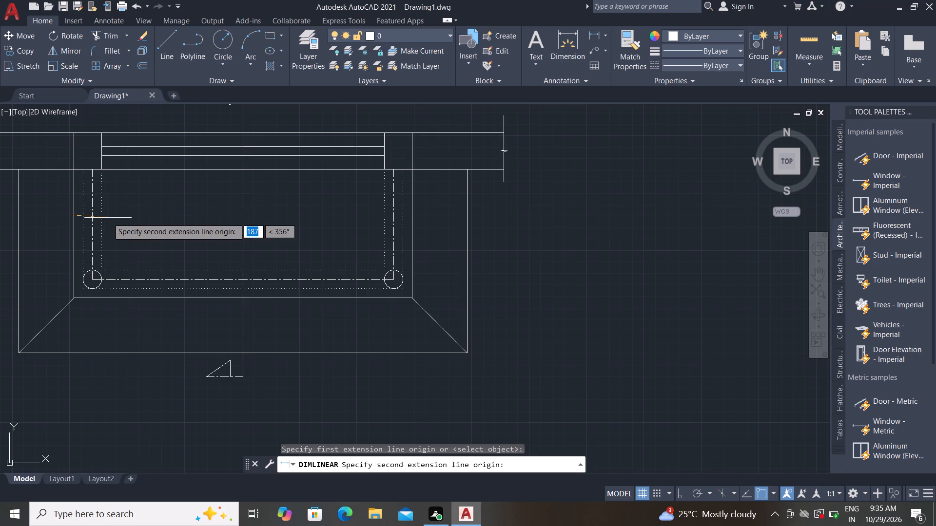
left_click(102, 213)
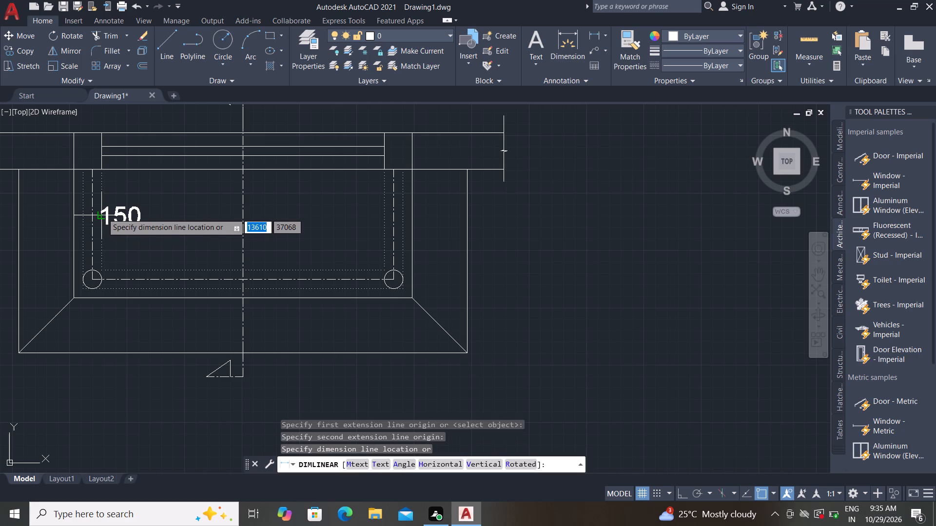
left_click(102, 213)
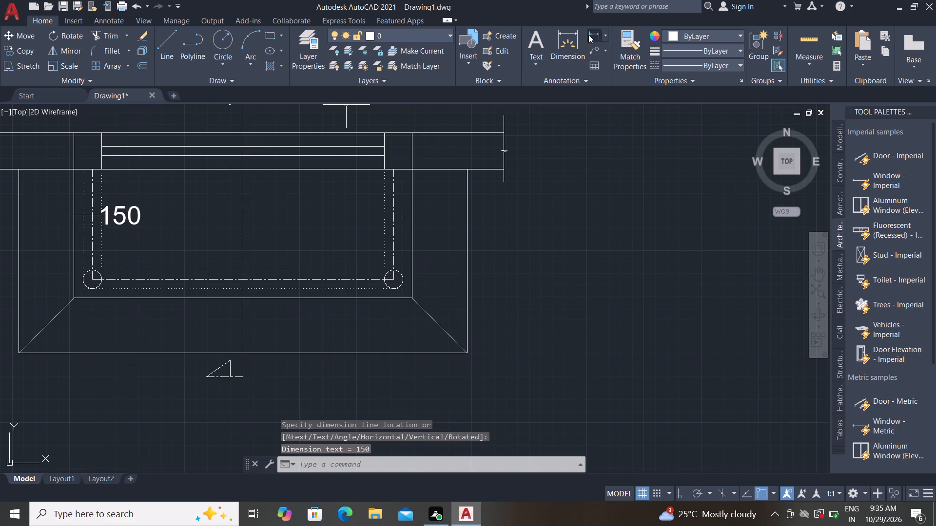
left_click(596, 33)
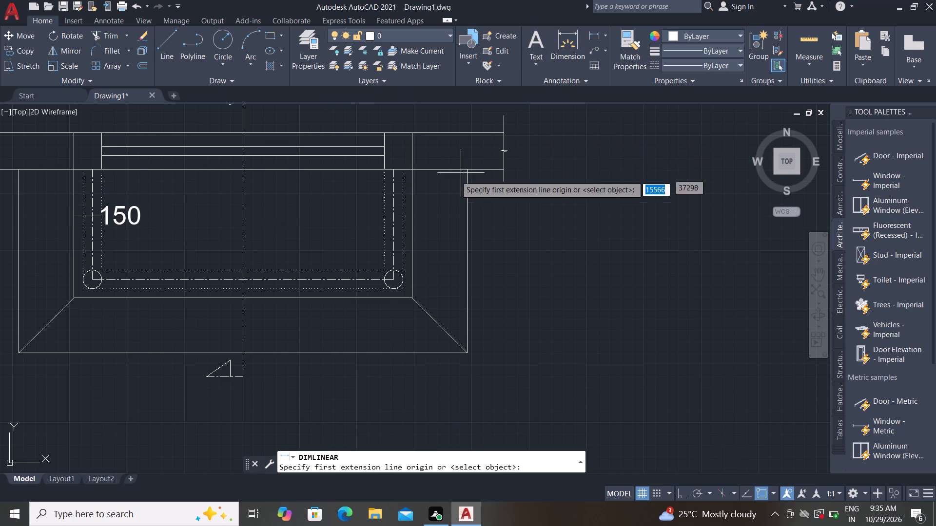
left_click(385, 215)
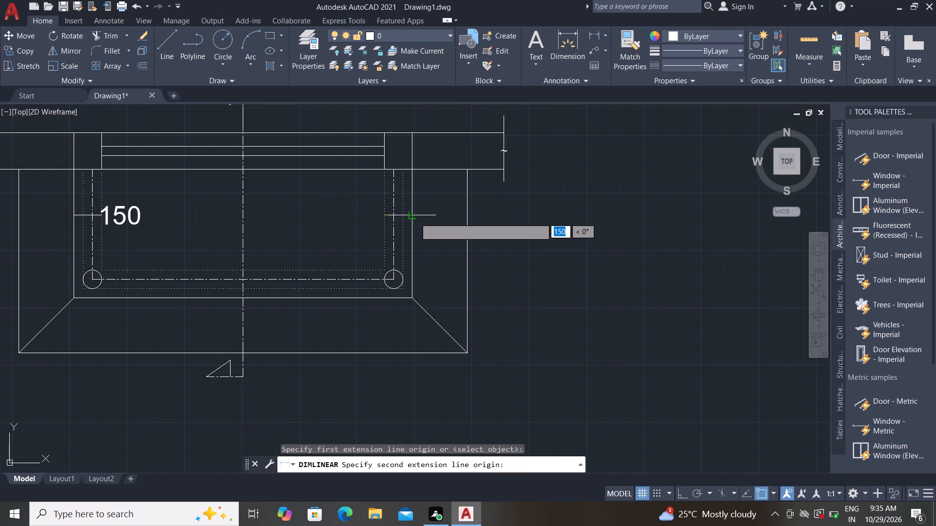
left_click(415, 218)
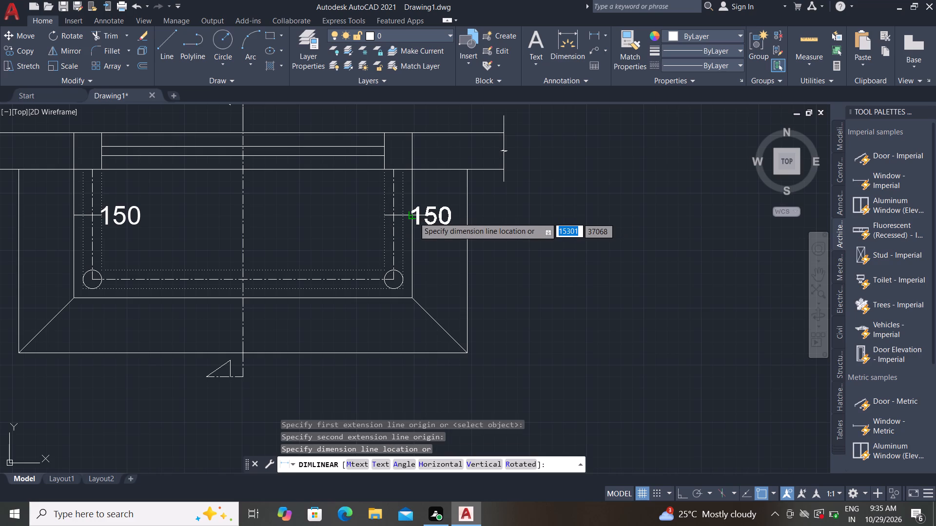
left_click(413, 213)
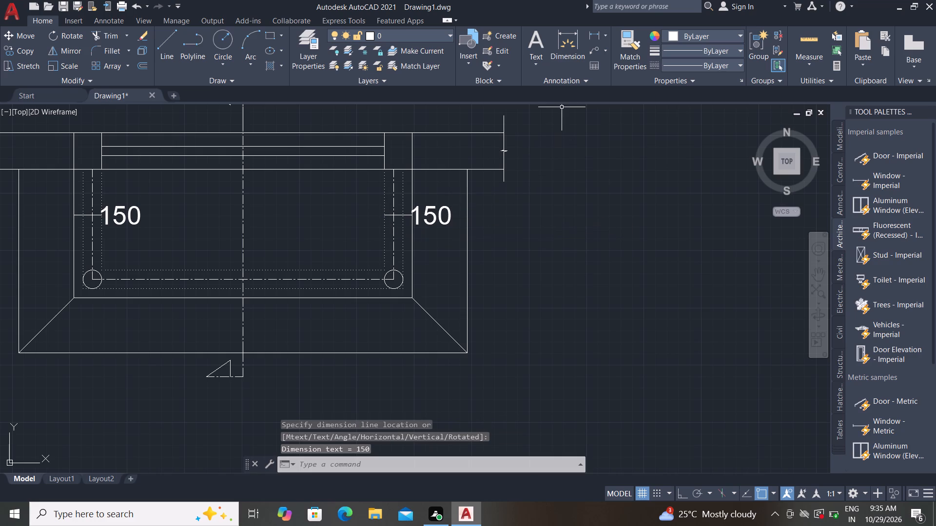
Add horizontal linear dimensions across the right and left side bands, between the inner outline and the outer outline.
left_click(592, 35)
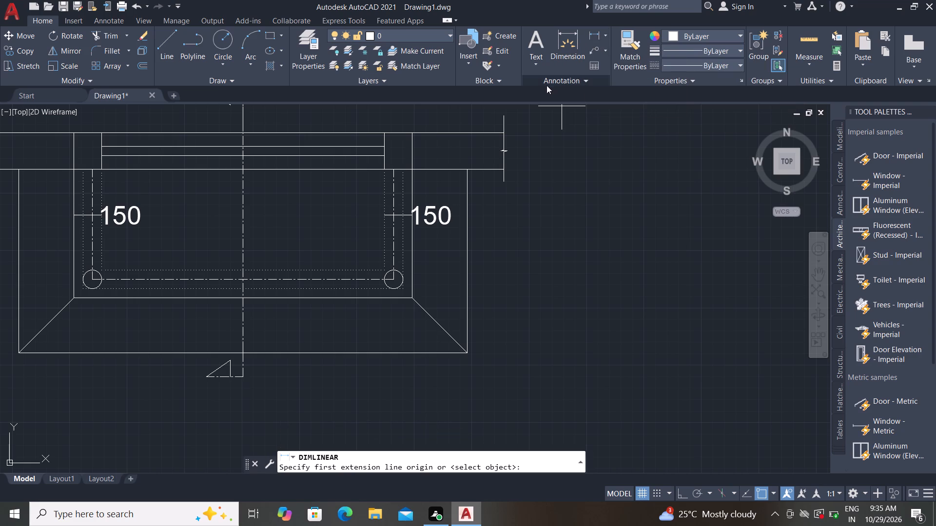
left_click(412, 265)
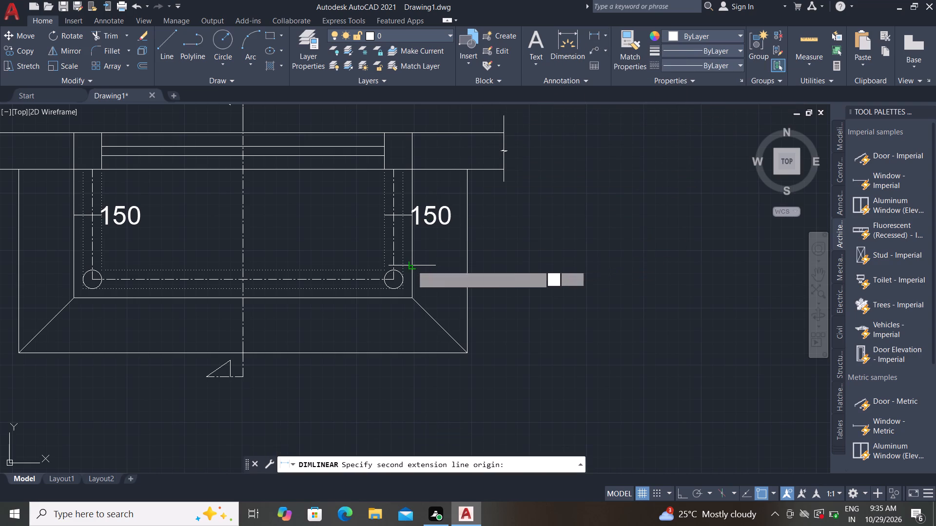
left_click(468, 267)
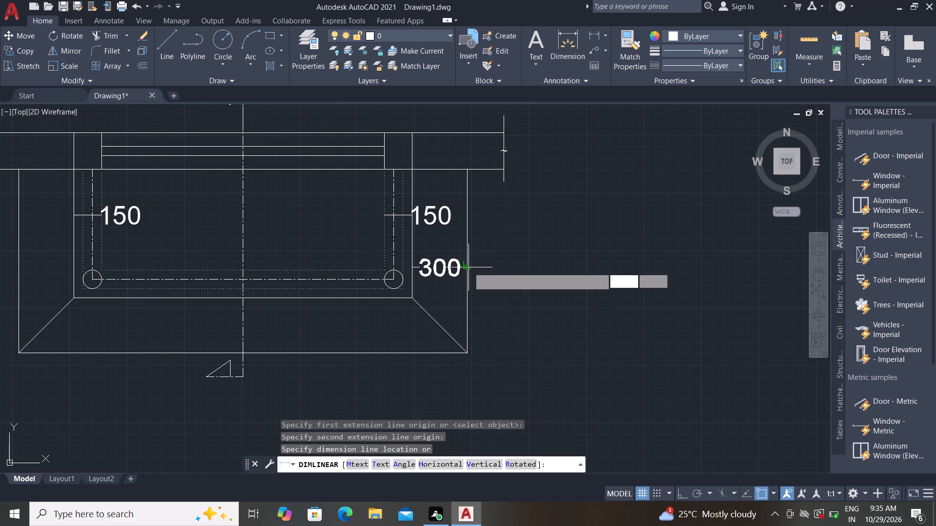
left_click(470, 256)
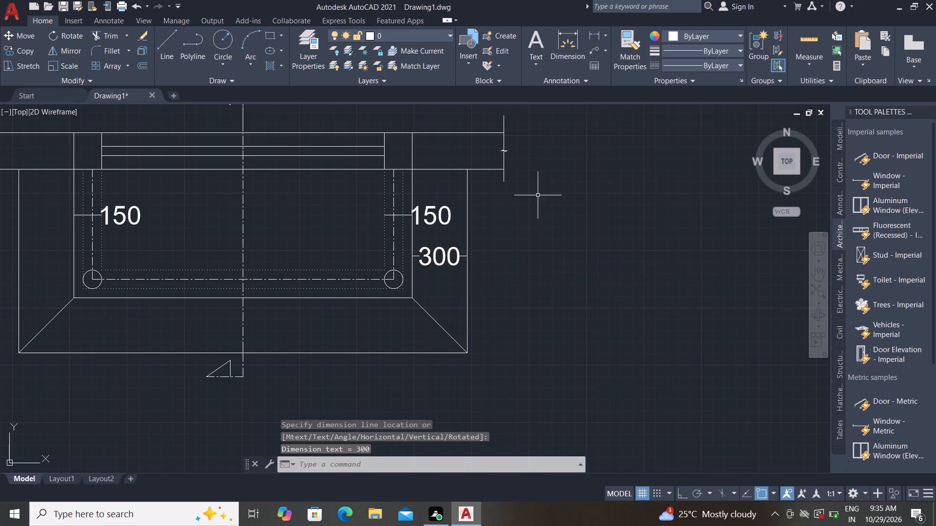
left_click(596, 35)
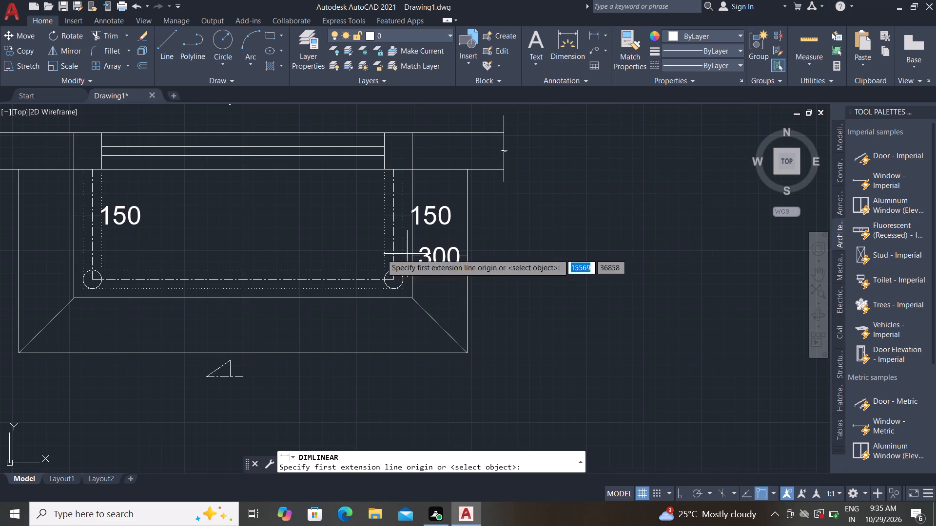
left_click(19, 246)
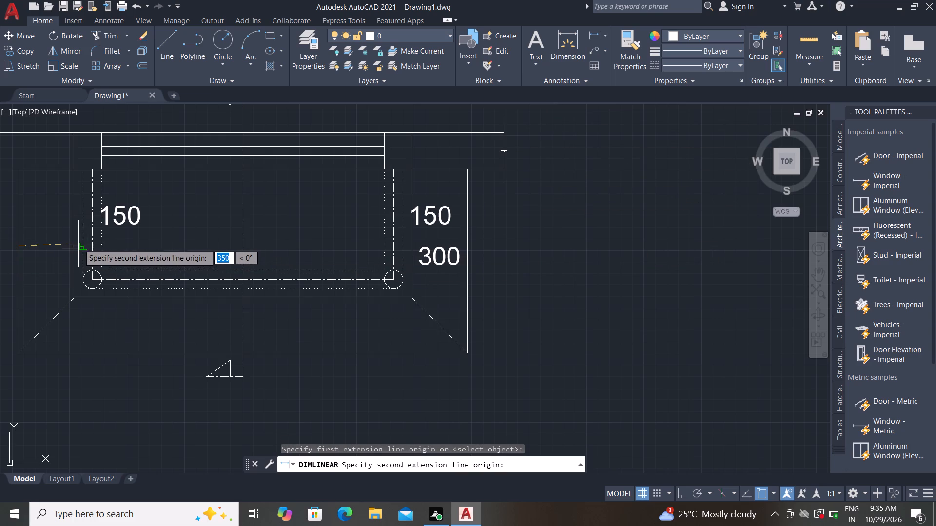
left_click(77, 243)
left_click(77, 243)
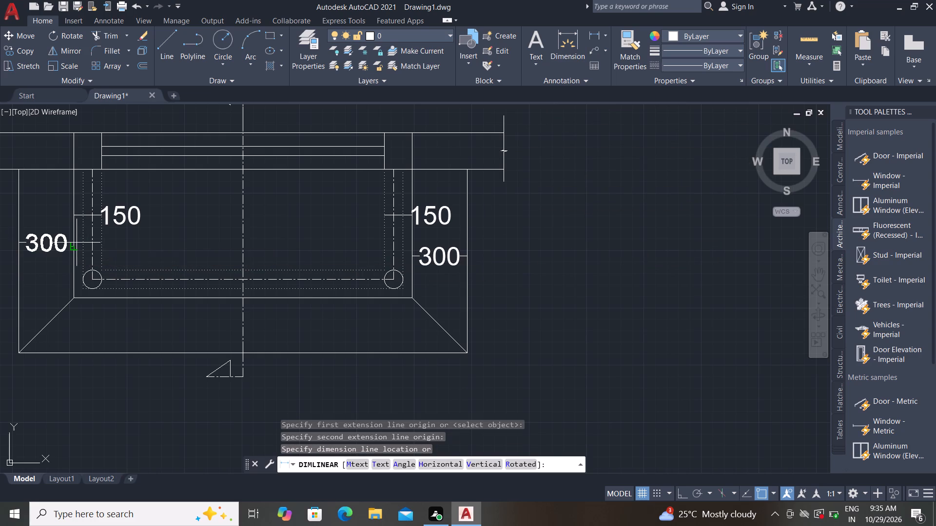
left_click(189, 236)
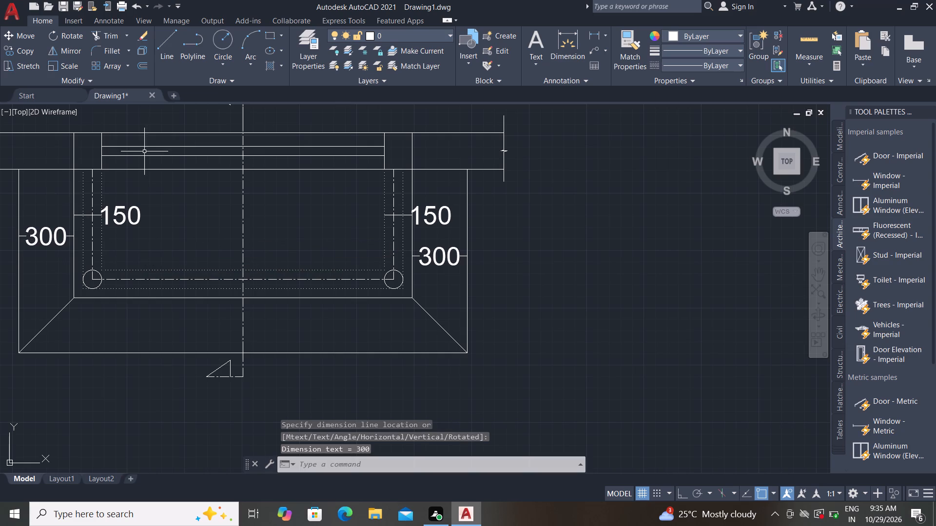
Add a vertical linear dimension outside the plan's left side, from the inner outline's bottom edge level to the wall's lower line.
left_click(596, 31)
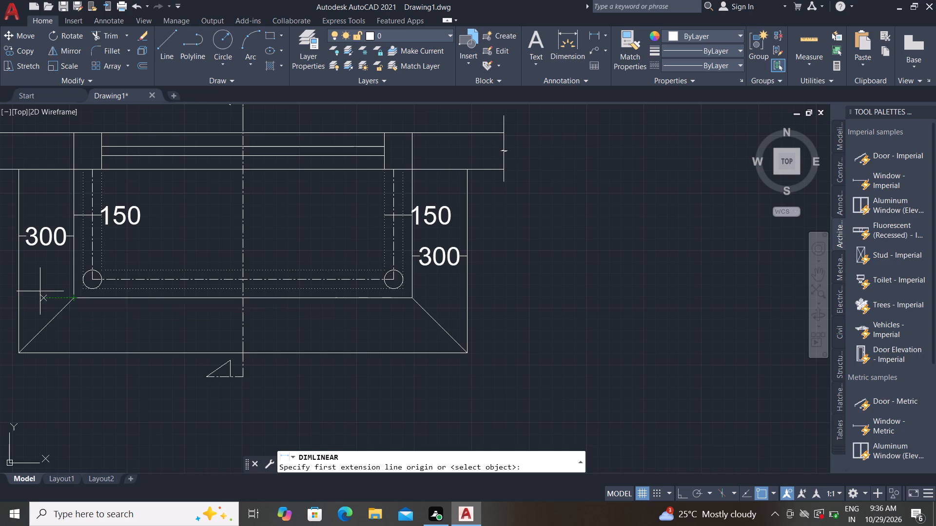
middle_click_drag(37, 288, 357, 271)
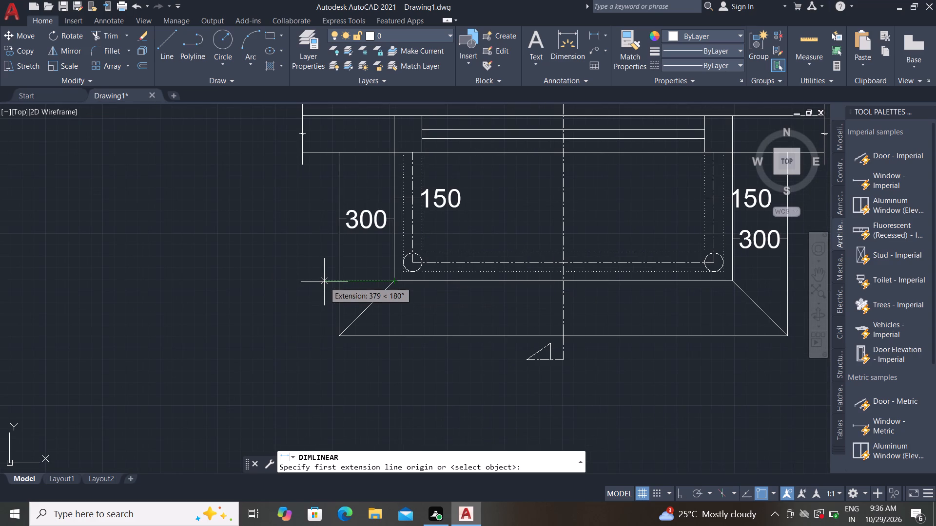
left_click(324, 282)
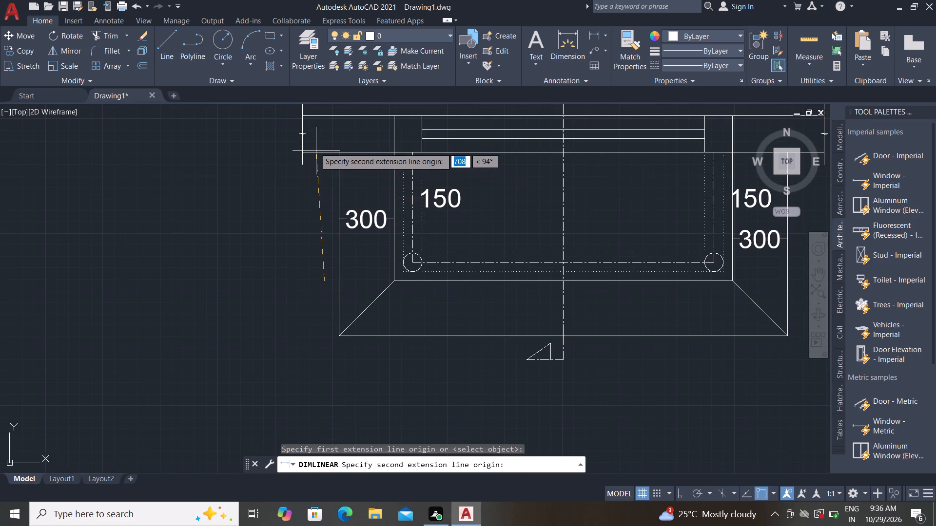
left_click(322, 151)
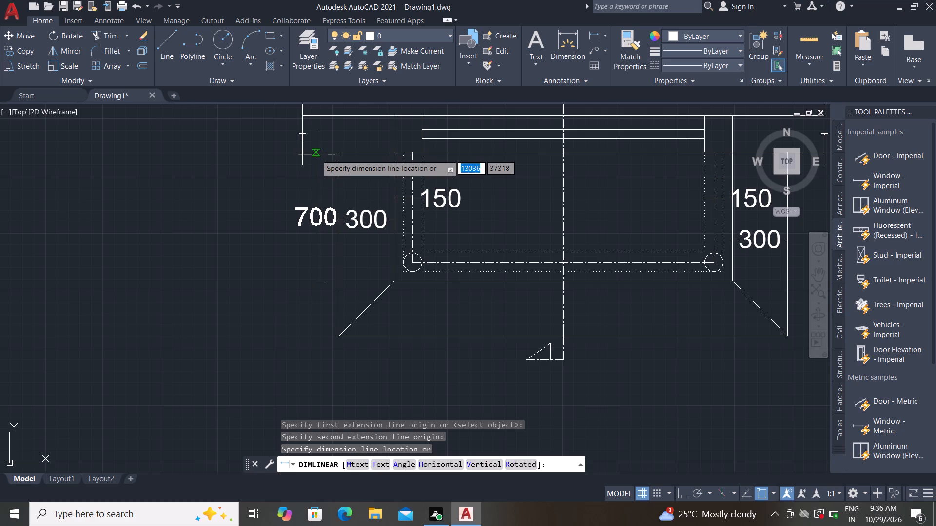
left_click(315, 153)
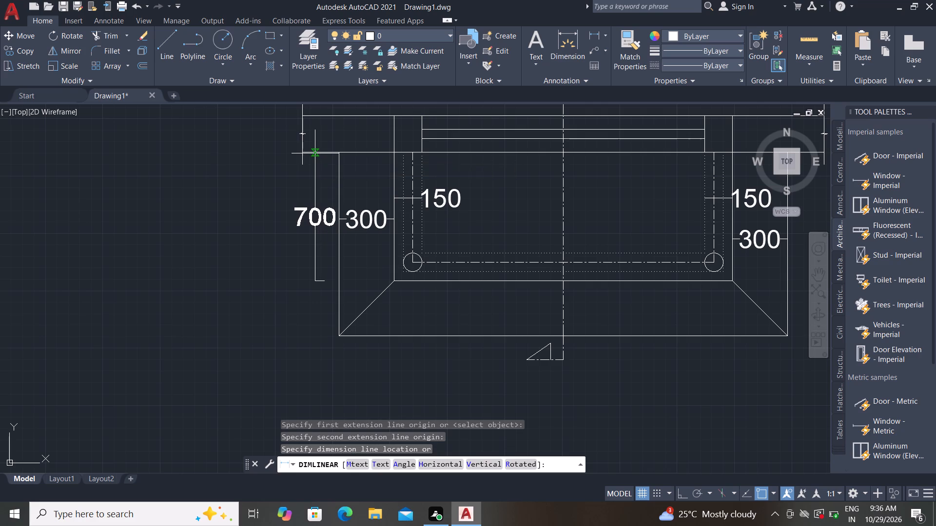
Add a matching vertical linear dimension outside the plan's right side, from the inner outline's bottom edge level to the wall's lower line.
scroll(200, 241, "down", 1)
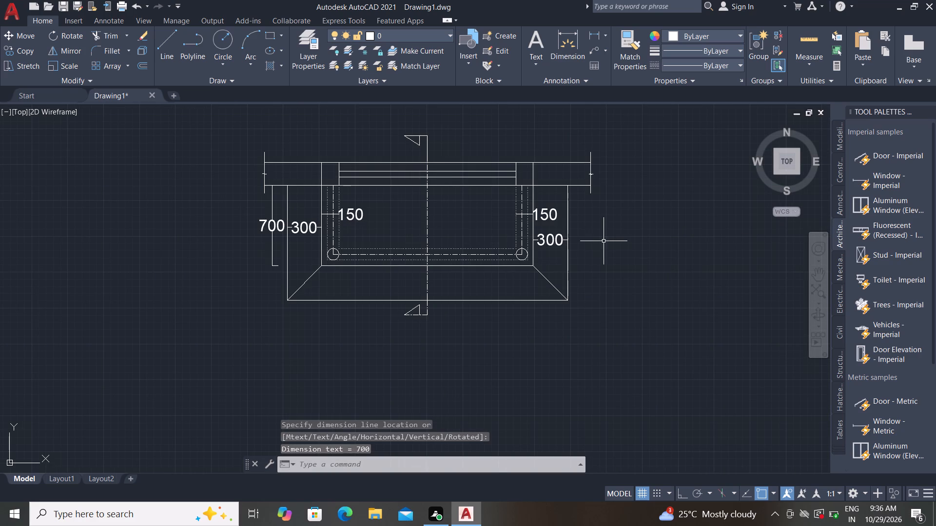
middle_click_drag(603, 235, 545, 214)
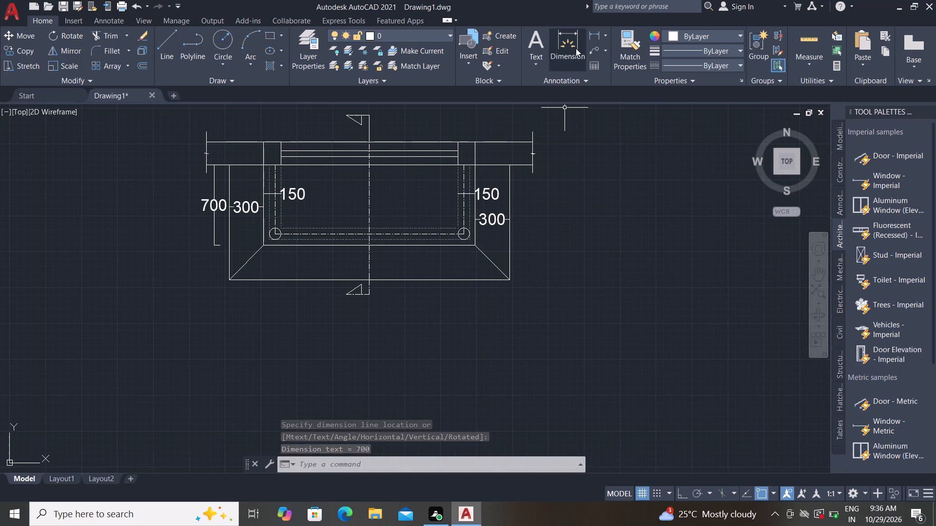
left_click(593, 31)
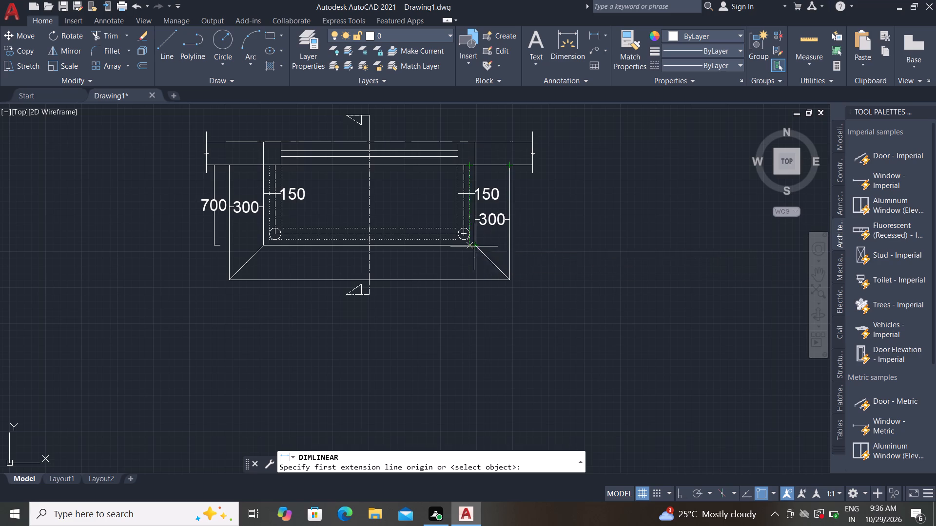
left_click(523, 244)
left_click(520, 167)
left_click(520, 167)
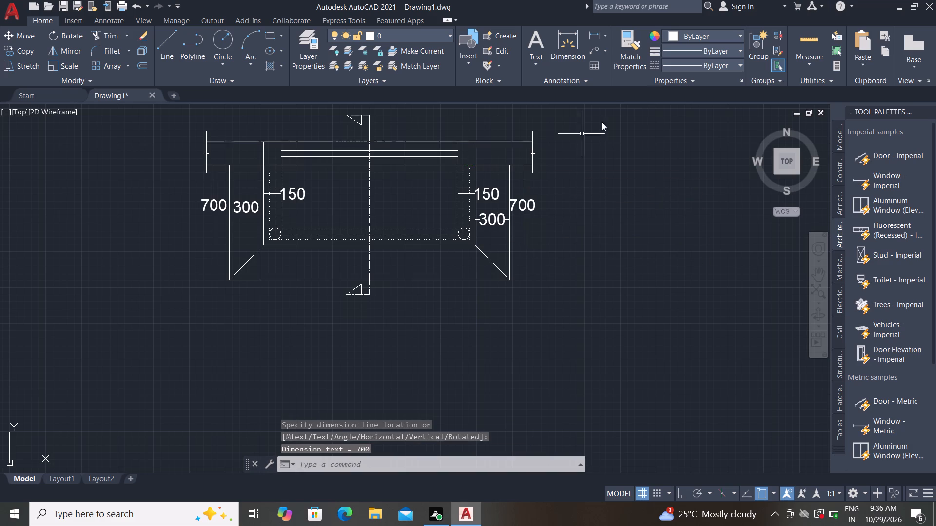
Set the arrow size of the vertical dimension at the plan's right side to 30 in its properties.
left_click(523, 203)
type("PR")
key("space")
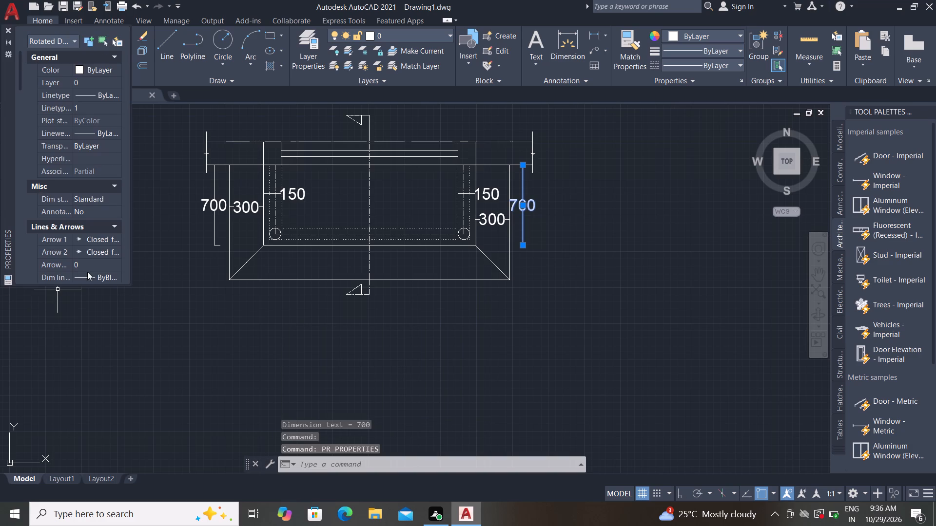
left_click(99, 264)
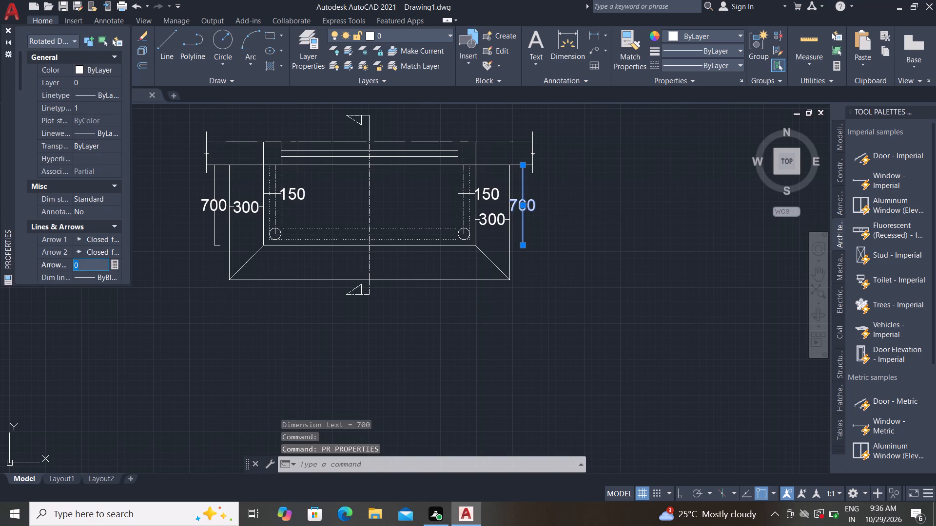
key("BackSpace")
left_click(99, 265)
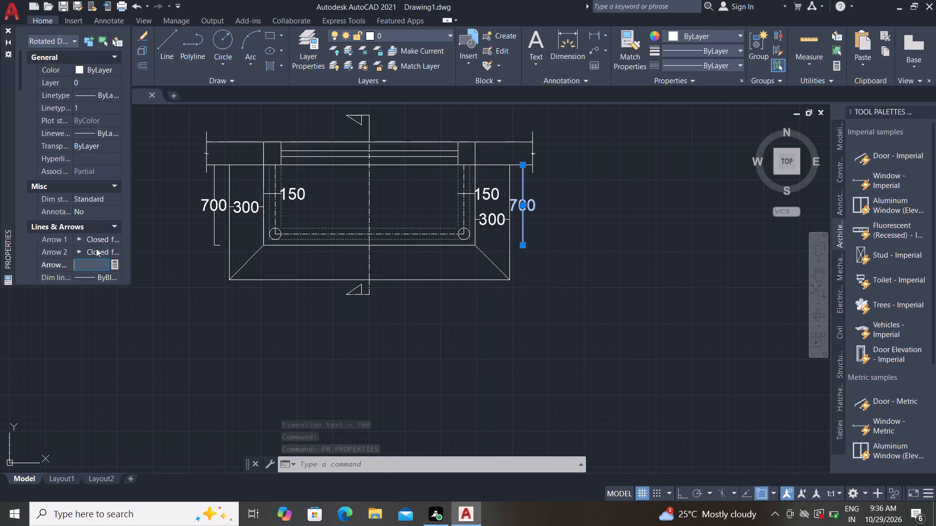
key("3")
key("0")
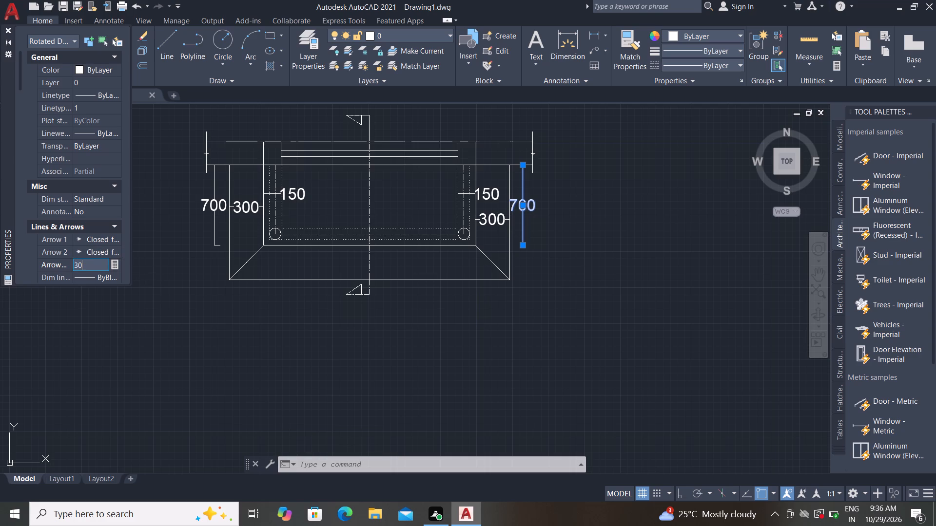
key("Return")
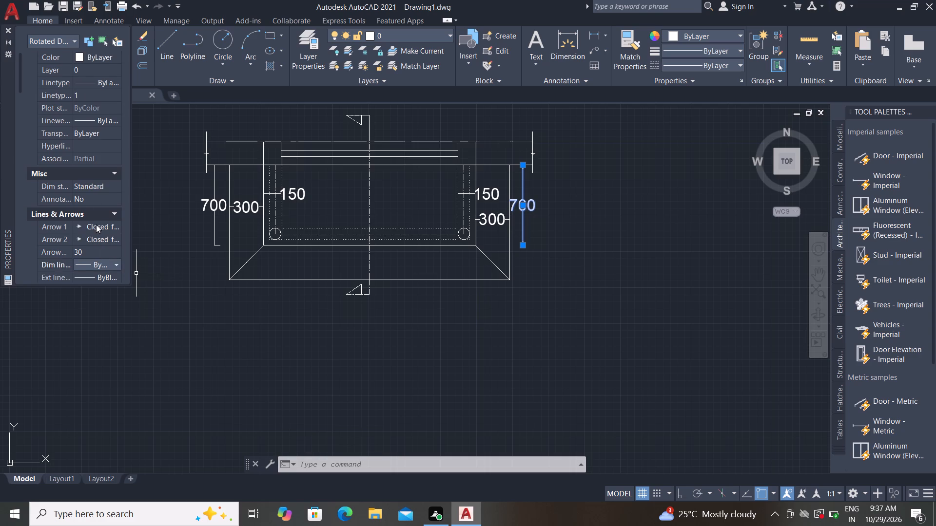
Set the text height of the vertical dimension at the plan's right side to 50 in its properties.
scroll(73, 168, "up", 2)
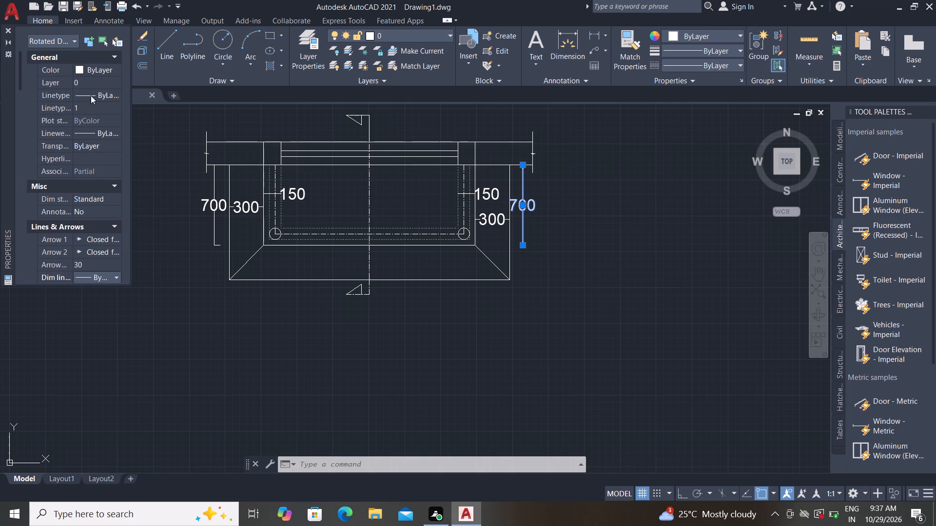
left_click(91, 106)
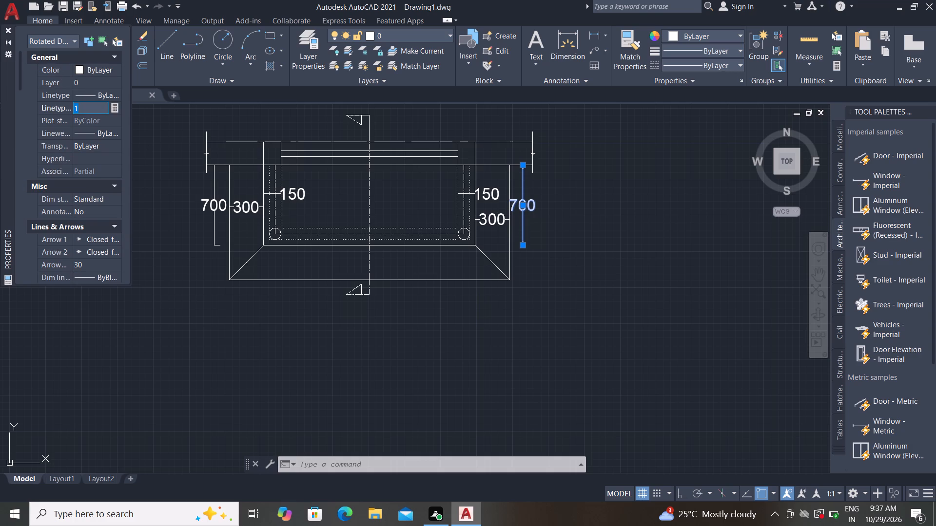
scroll(111, 239, "down", 3)
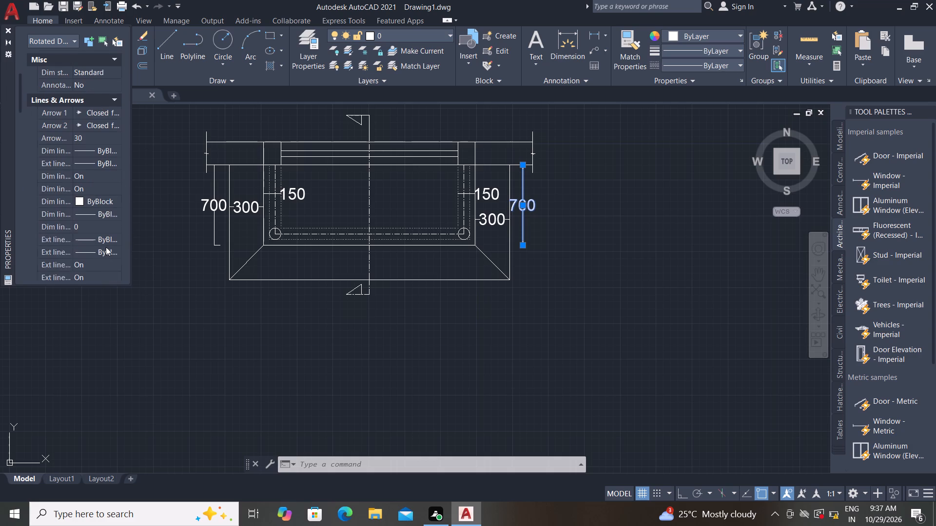
scroll(106, 247, "down", 5)
left_click(97, 220)
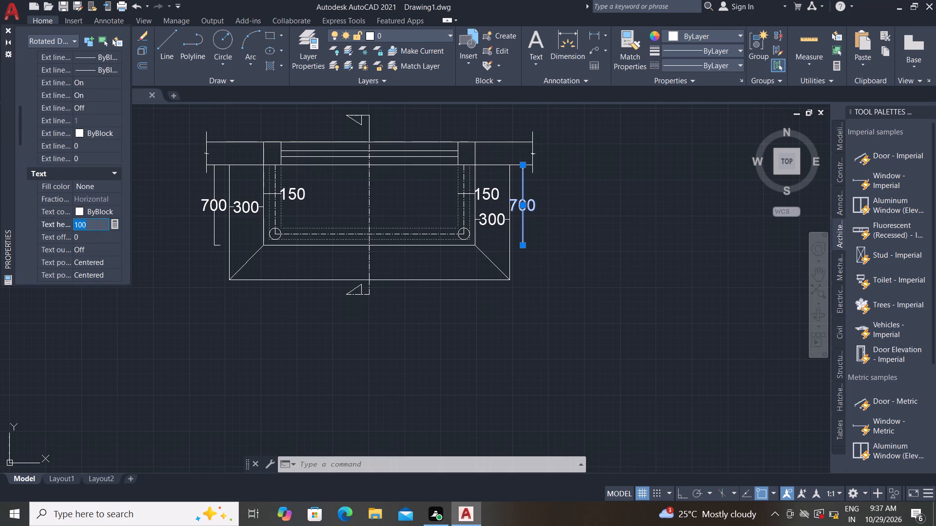
key("BackSpace")
key("BackSpace")
key("BackSpace")
key("BackSpace")
key("BackSpace")
key("BackSpace")
key("BackSpace")
key("BackSpace")
key("BackSpace")
key("BackSpace")
key("BackSpace")
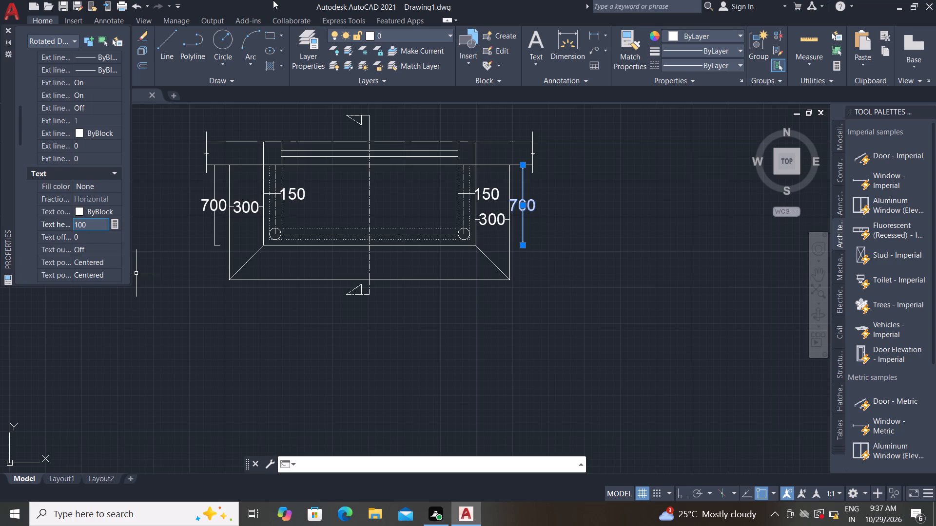
key("BackSpace")
key("BackSpace")
key("BackSpace")
key("BackSpace")
key("BackSpace")
key("BackSpace")
key("BackSpace")
key("BackSpace")
left_click(103, 221)
key("BackSpace")
key("BackSpace")
key("BackSpace")
key("BackSpace")
key("BackSpace")
key("BackSpace")
key("BackSpace")
key("BackSpace")
key("BackSpace")
key("BackSpace")
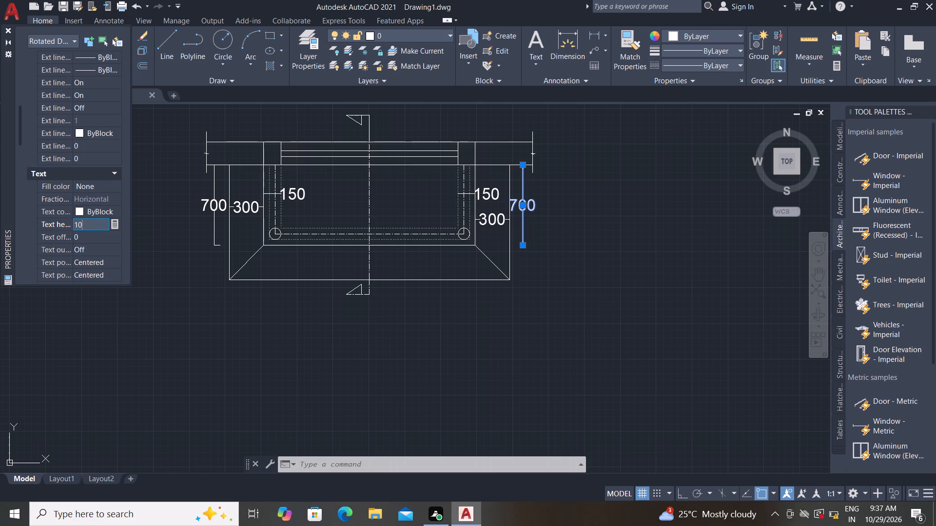
key("5")
key("0")
key("Return")
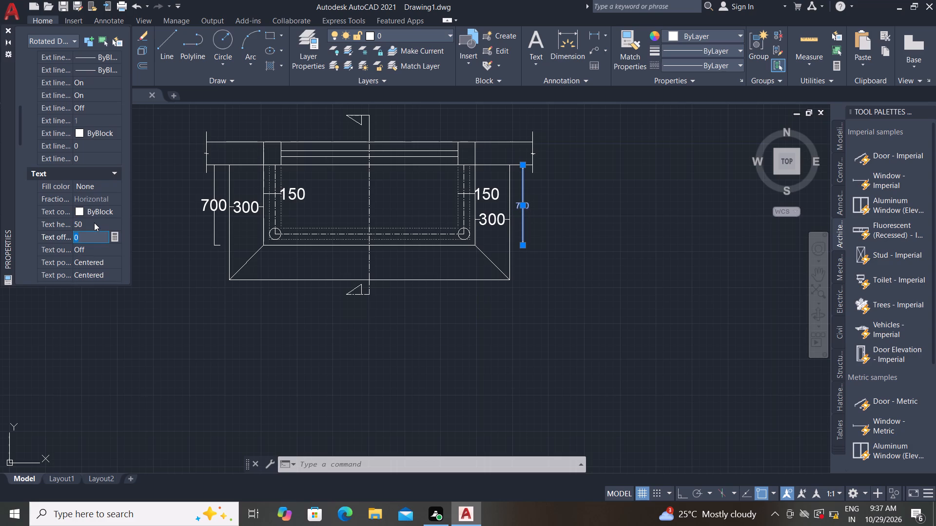
key("Escape")
left_click(9, 30)
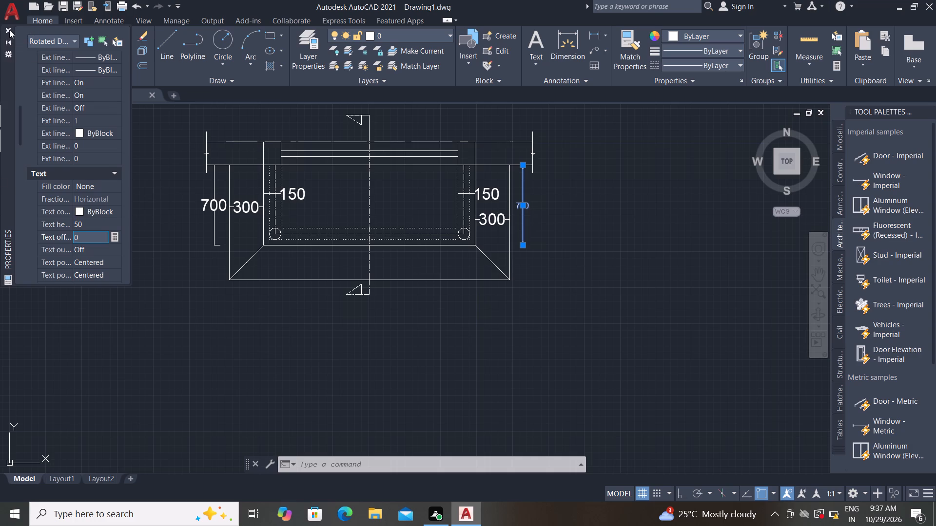
Match the properties of the plan's right vertical dimension onto the left vertical dimension and both sides' strip and band dimensions.
left_click(635, 47)
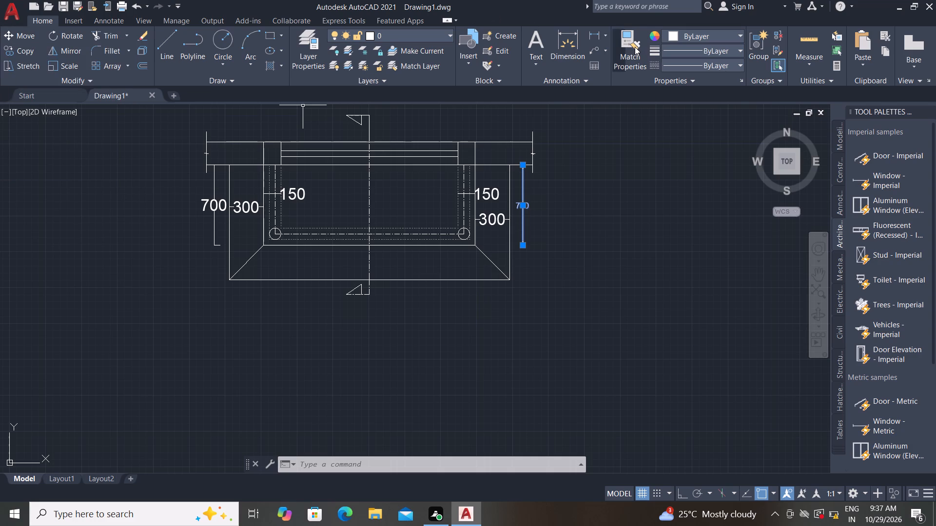
left_click(498, 217)
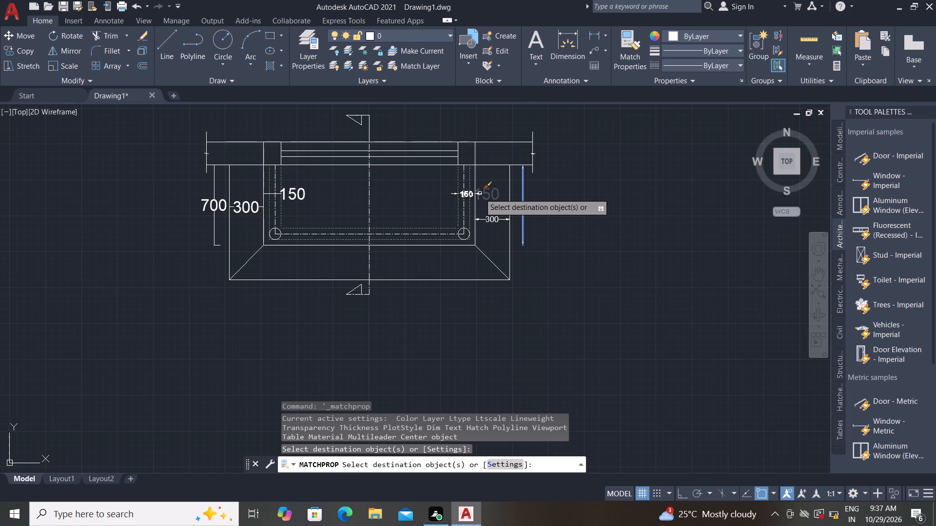
left_click(480, 193)
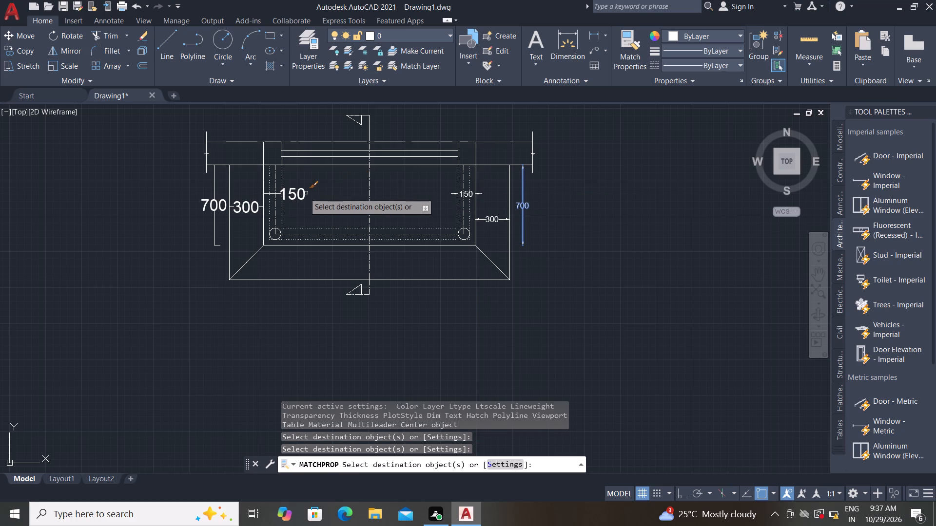
left_click(300, 192)
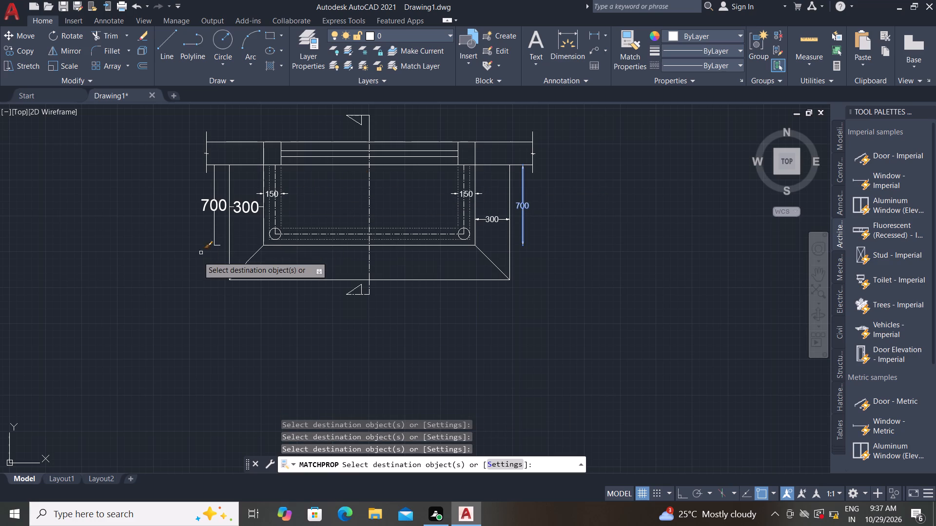
left_click(224, 210)
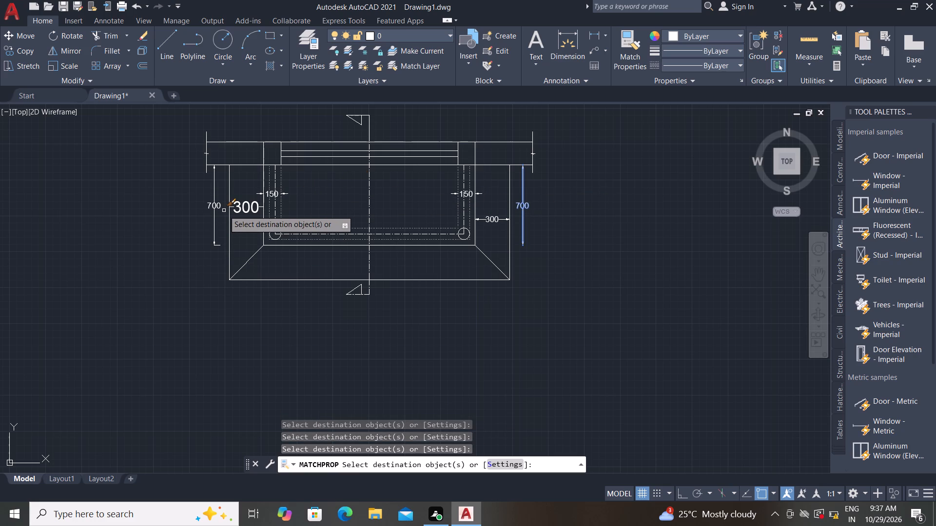
left_click(248, 207)
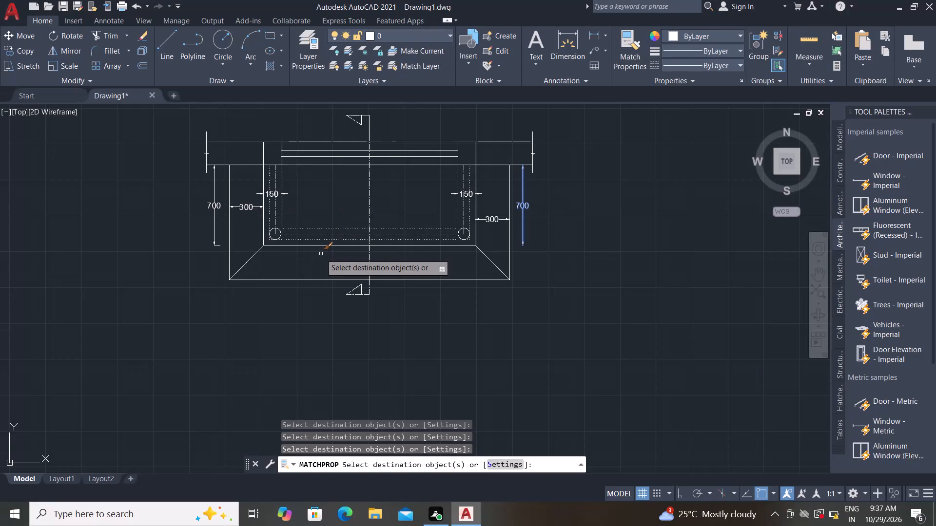
key("Escape")
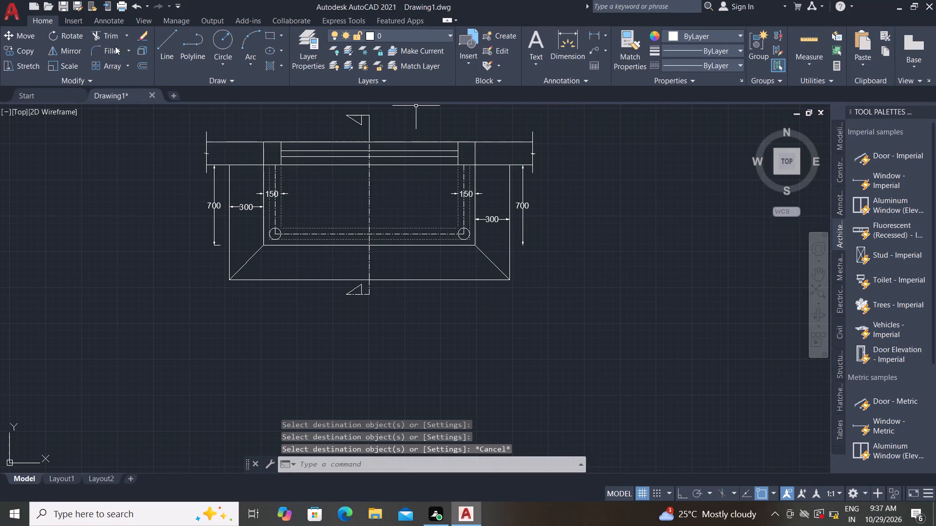
Add a vertical linear dimension across the bottom band, from the inner outline's bottom edge to the outer outline.
left_click(595, 31)
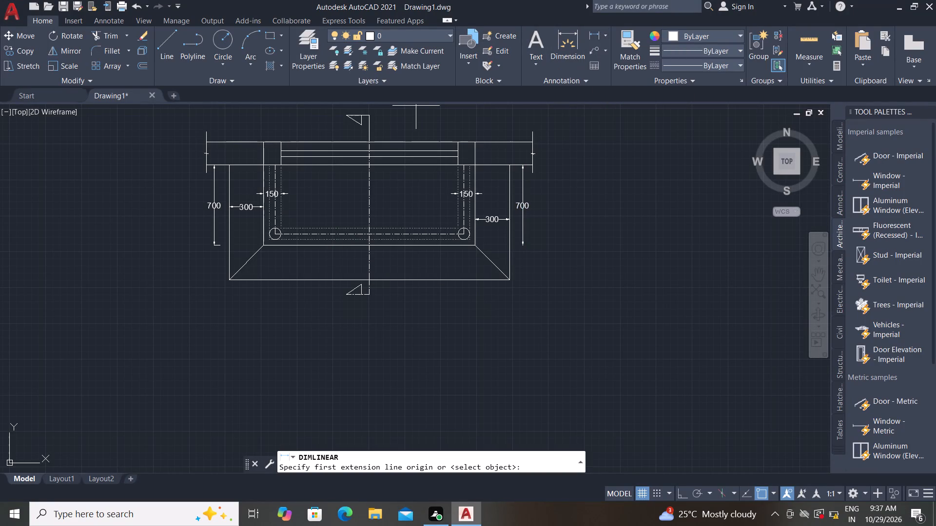
scroll(393, 253, "up", 1)
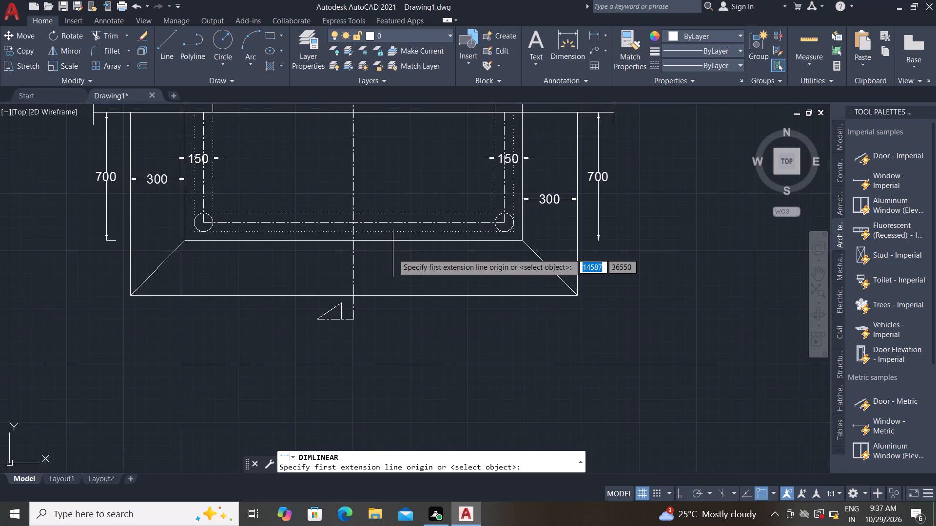
scroll(393, 253, "up", 1)
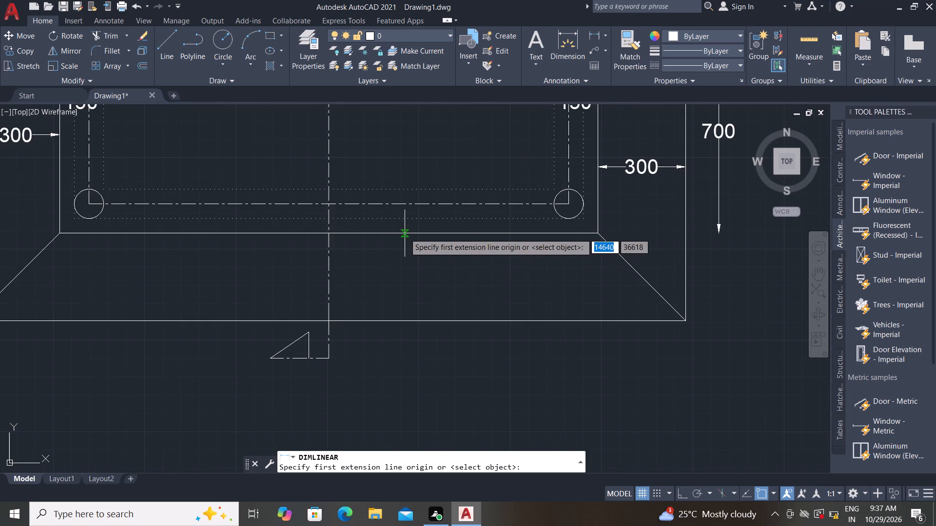
left_click(405, 233)
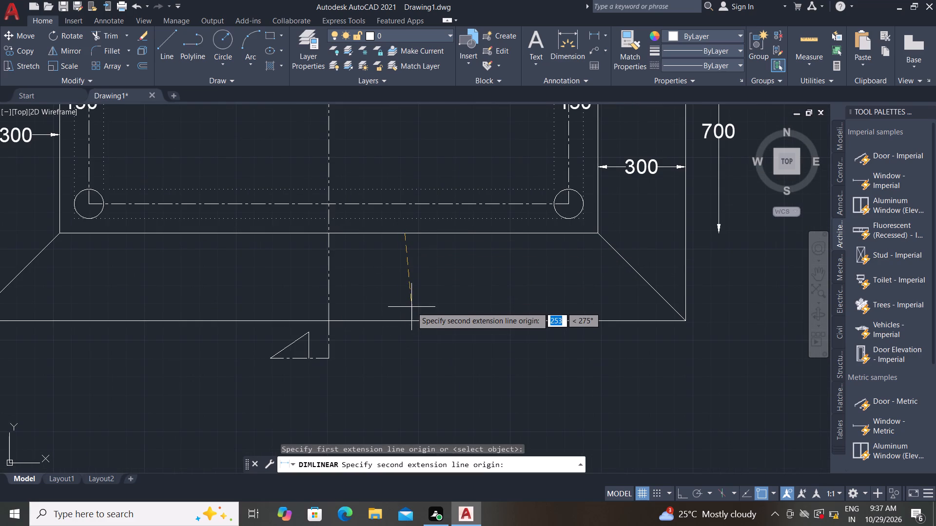
left_click(407, 323)
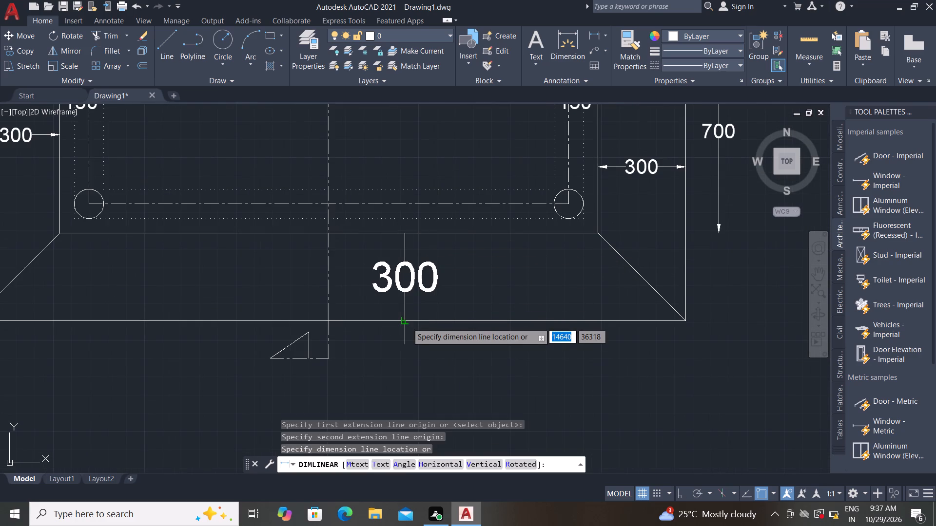
left_click(407, 323)
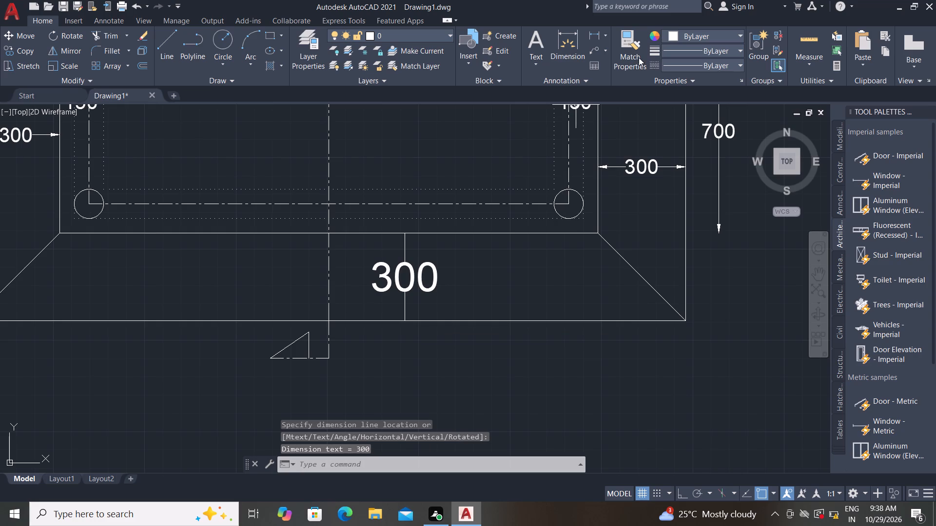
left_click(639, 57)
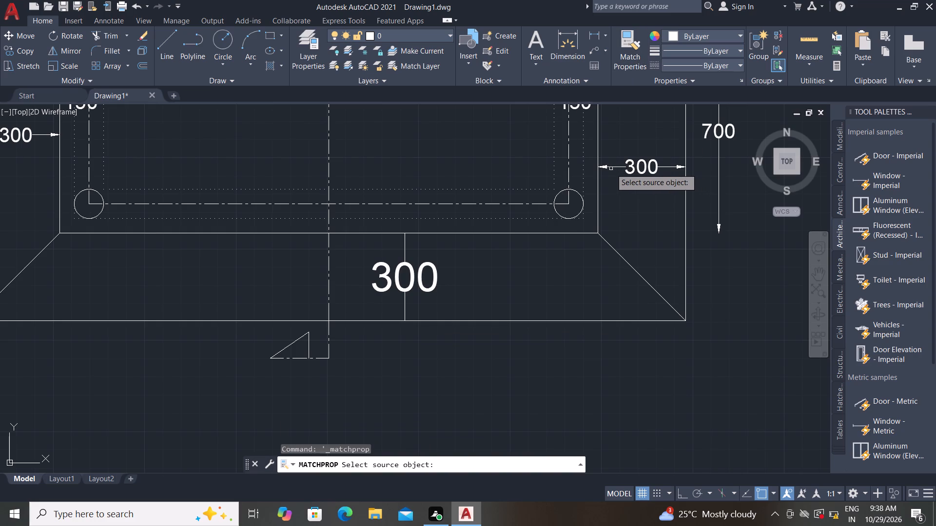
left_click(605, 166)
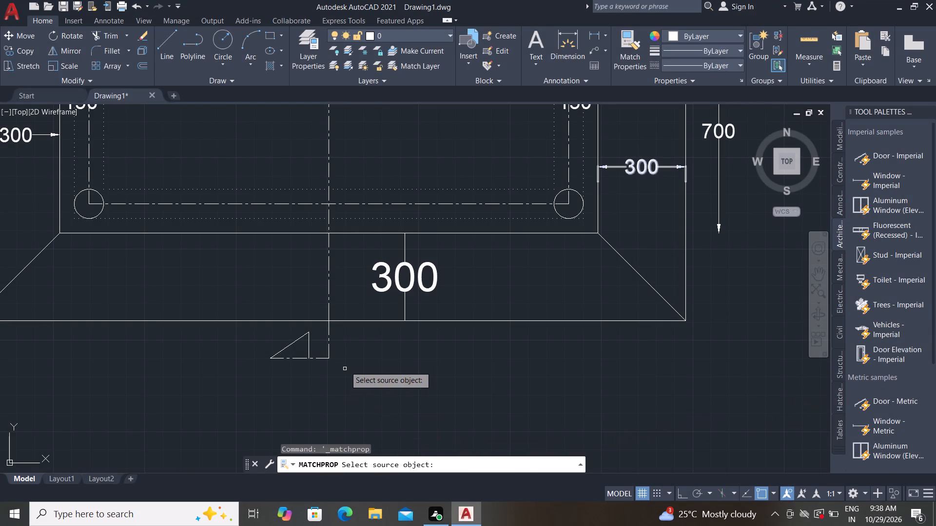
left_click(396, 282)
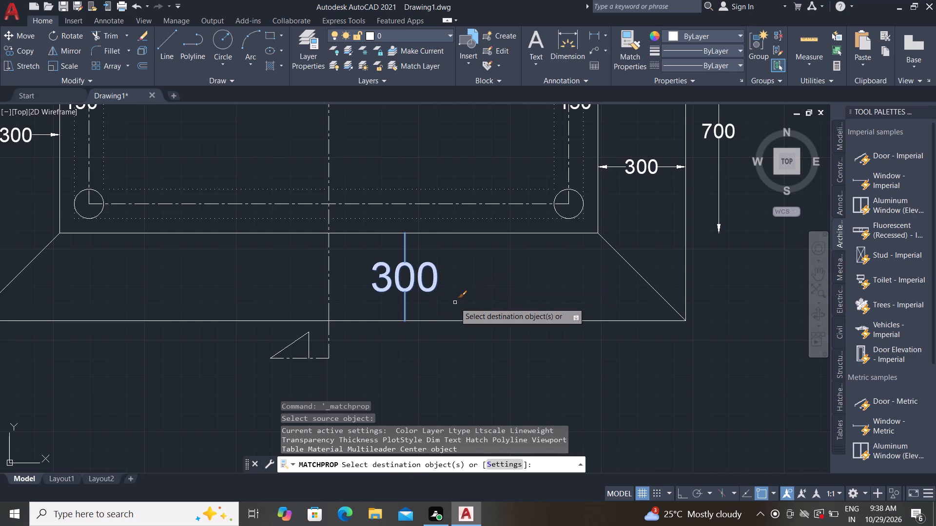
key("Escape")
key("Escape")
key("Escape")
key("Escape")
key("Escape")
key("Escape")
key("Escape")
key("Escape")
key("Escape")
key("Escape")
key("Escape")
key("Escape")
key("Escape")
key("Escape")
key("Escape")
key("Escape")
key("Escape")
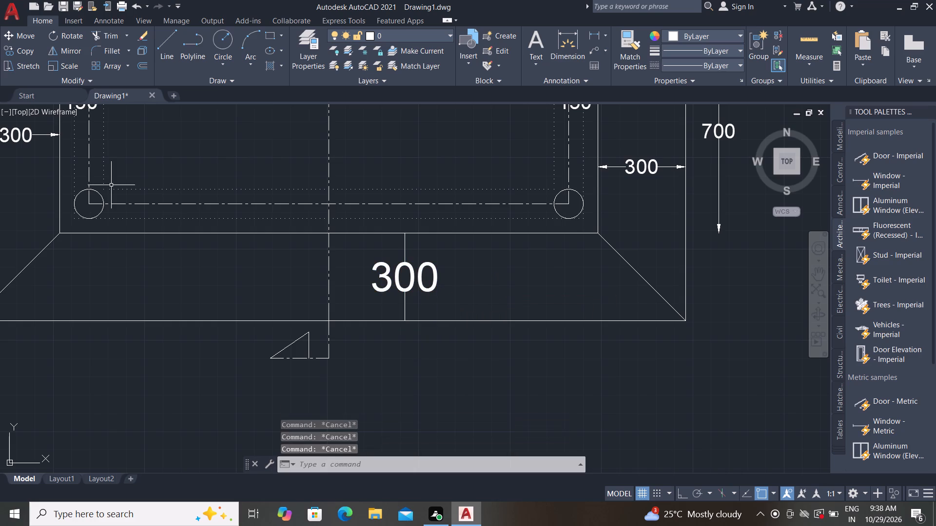
Match the properties of the right side band's dimension onto the bottom band's vertical dimension.
left_click(624, 55)
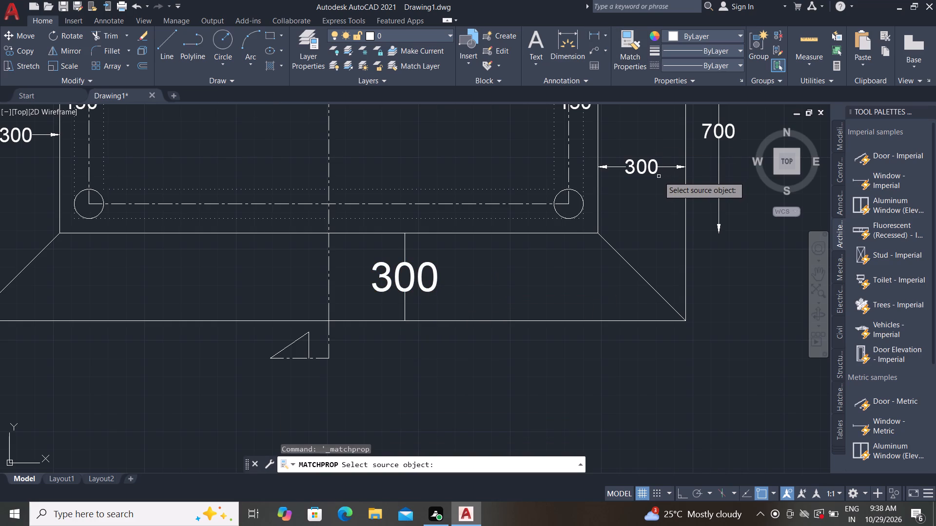
left_click(656, 174)
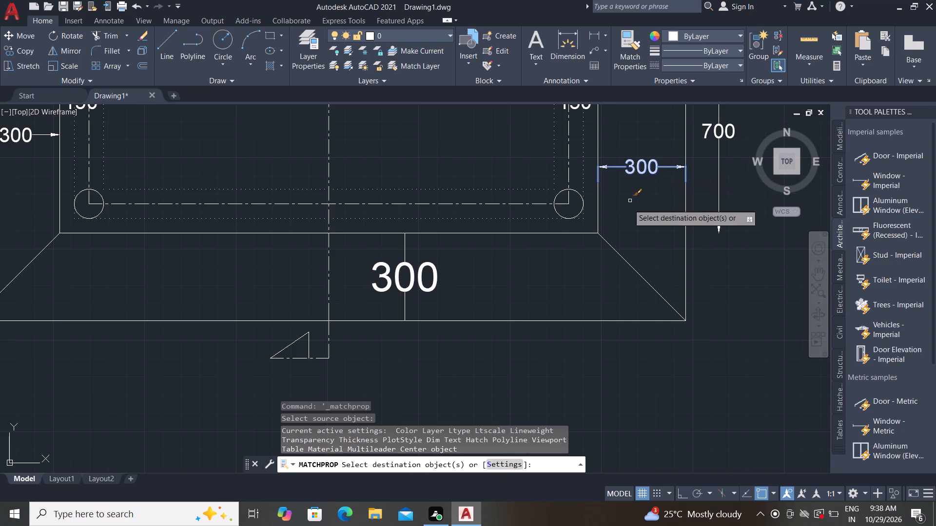
left_click(392, 282)
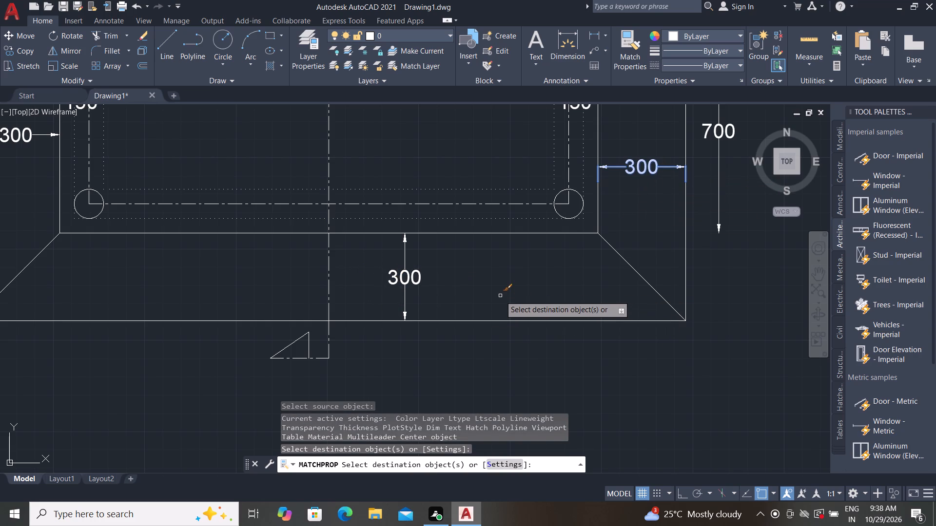
key("Escape")
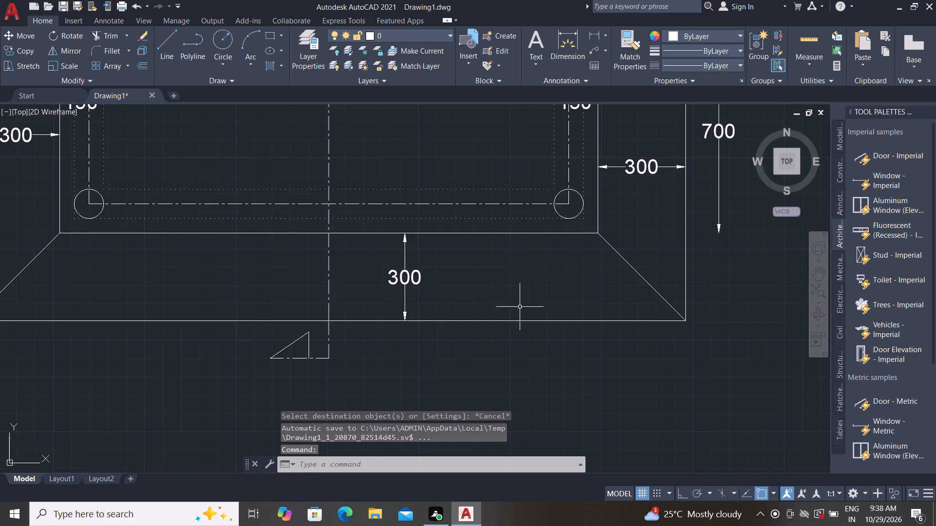
Add the multiline text "X" with height 40 beside the section marker below the plan.
type("T")
key("space")
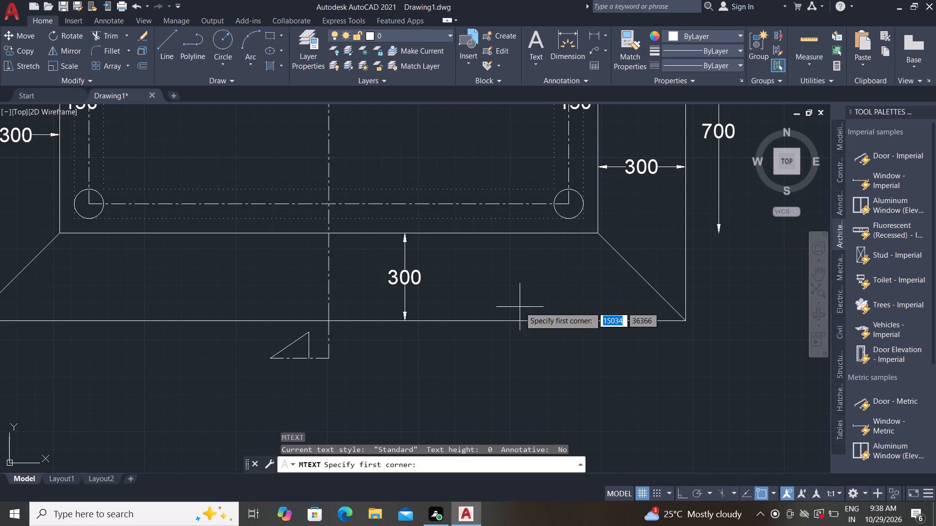
scroll(281, 374, "up", 2)
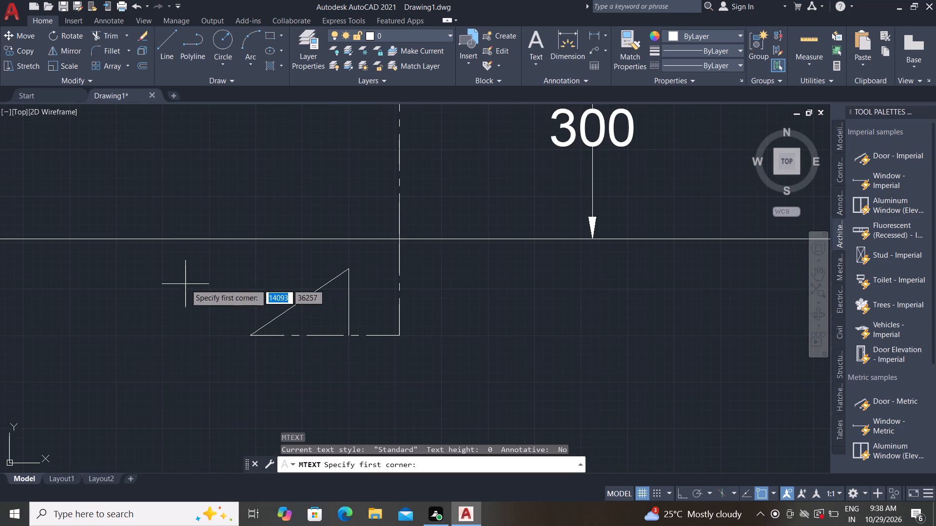
left_click(96, 297)
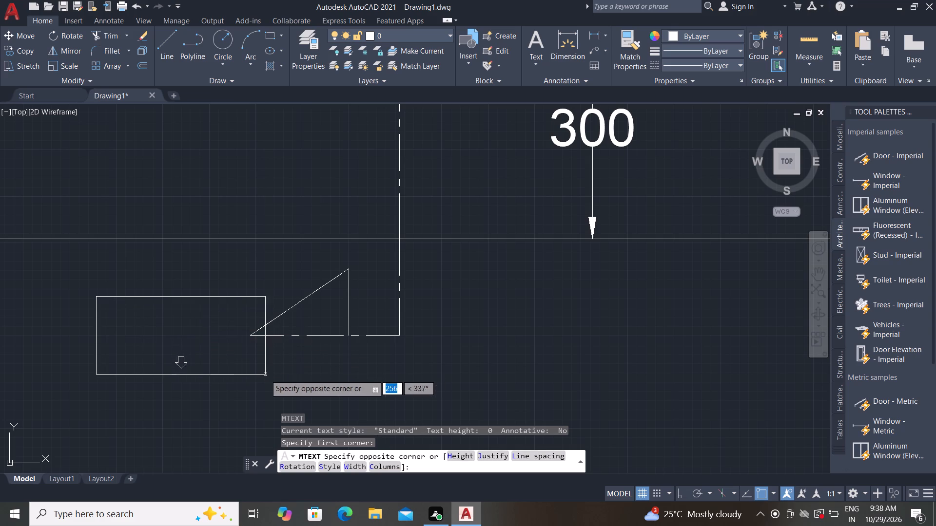
left_click(217, 382)
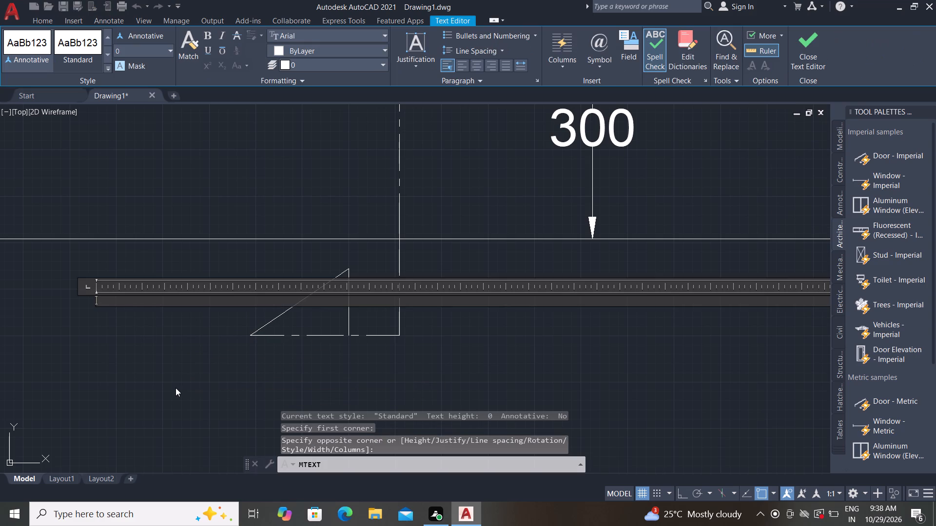
key("x")
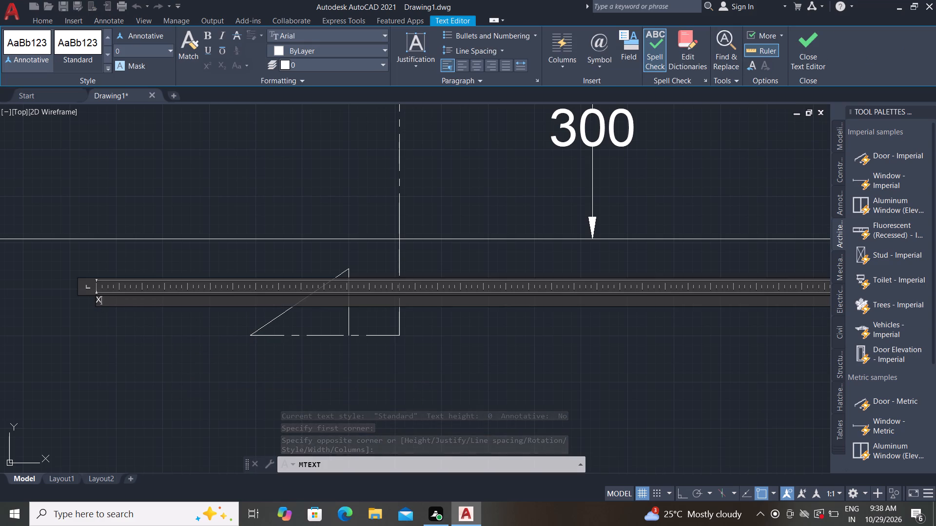
double_click(101, 299)
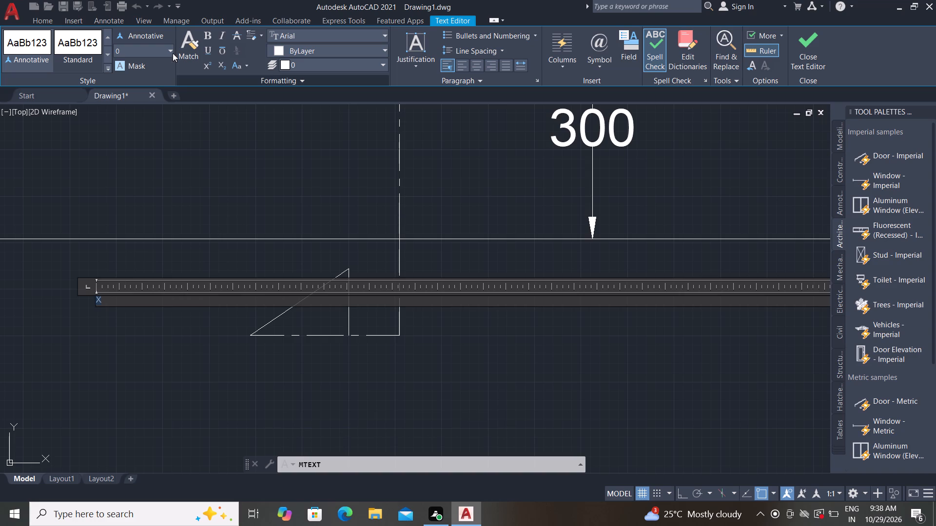
left_click(125, 51)
key("BackSpace")
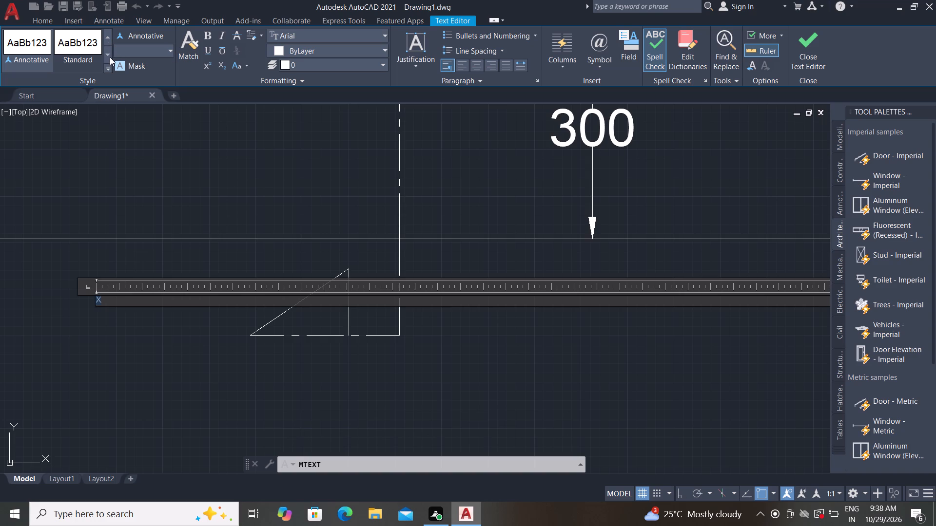
key("4")
key("0")
key("Return")
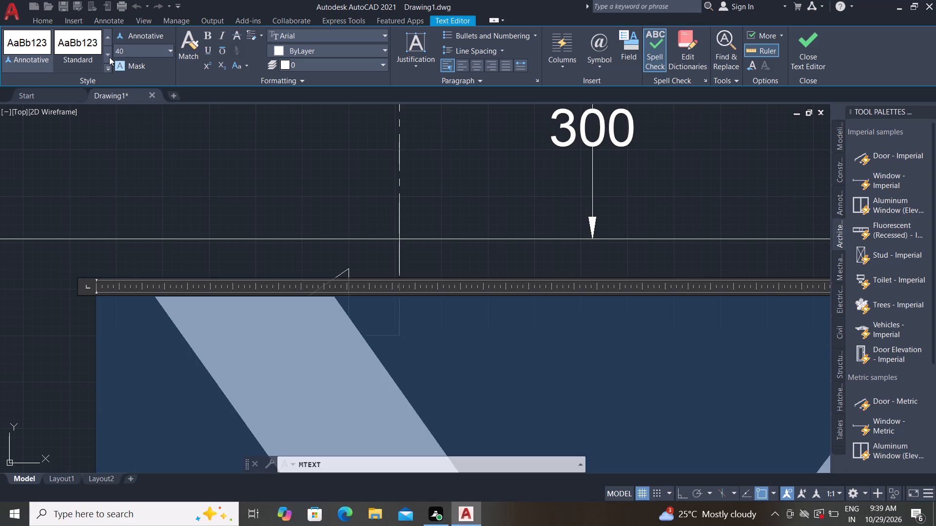
left_click(124, 127)
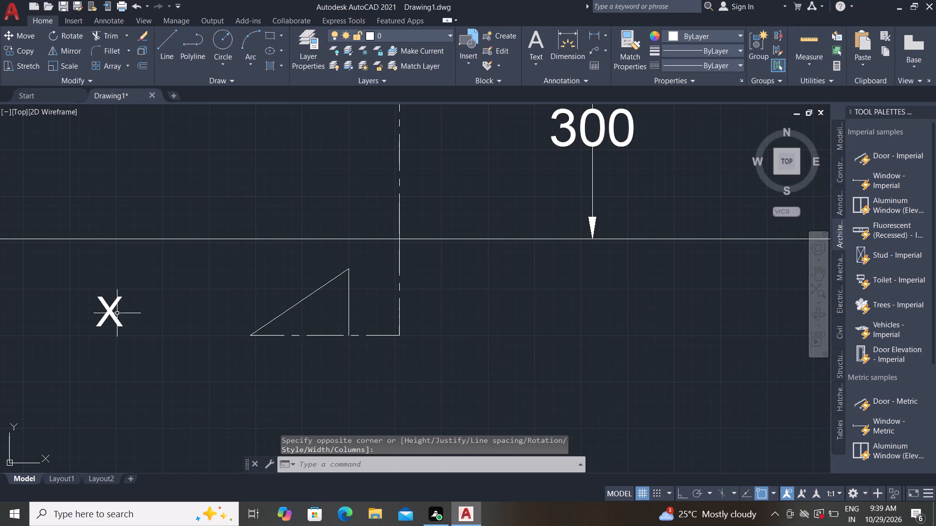
Copy the X text to the pointed ends of the section marker triangles below and above the plan.
left_click(27, 48)
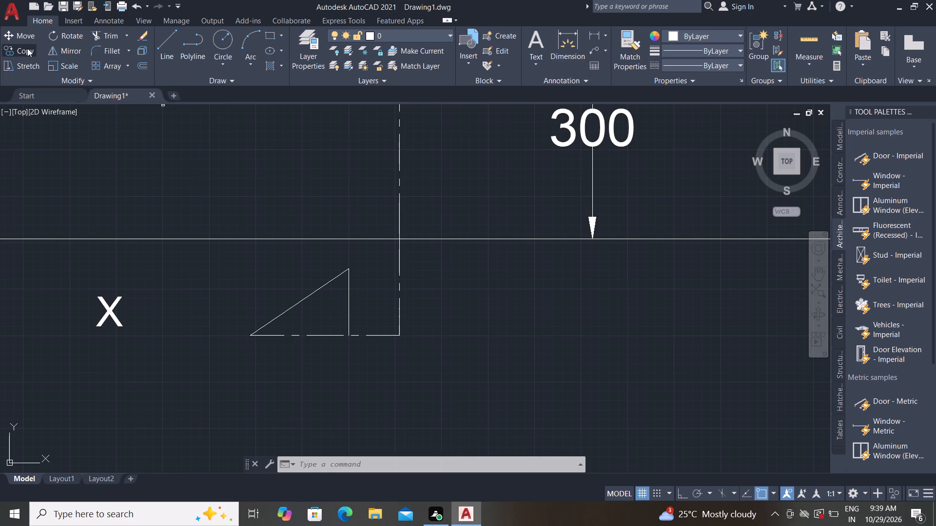
left_click(111, 310)
right_click(111, 311)
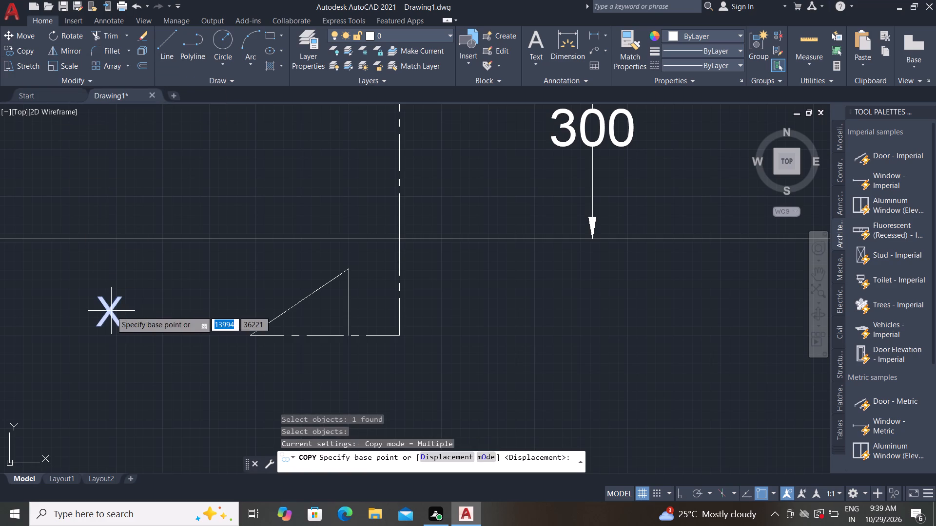
left_click(111, 311)
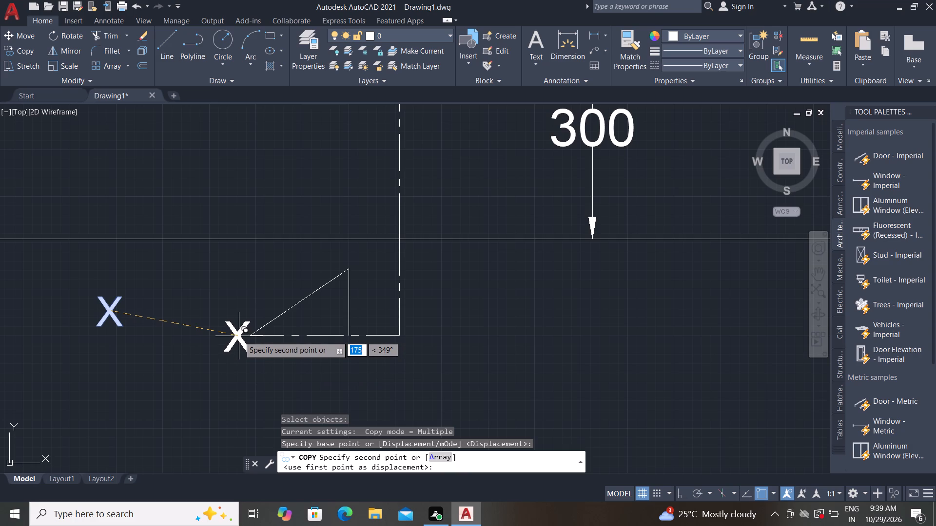
left_click(239, 336)
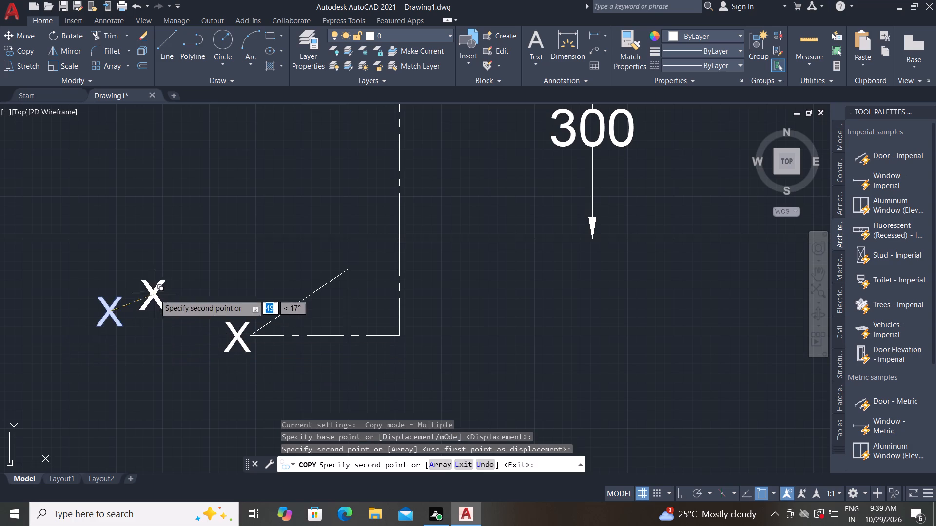
scroll(169, 294, "down", 1)
scroll(189, 353, "down", 1)
scroll(195, 465, "down", 1)
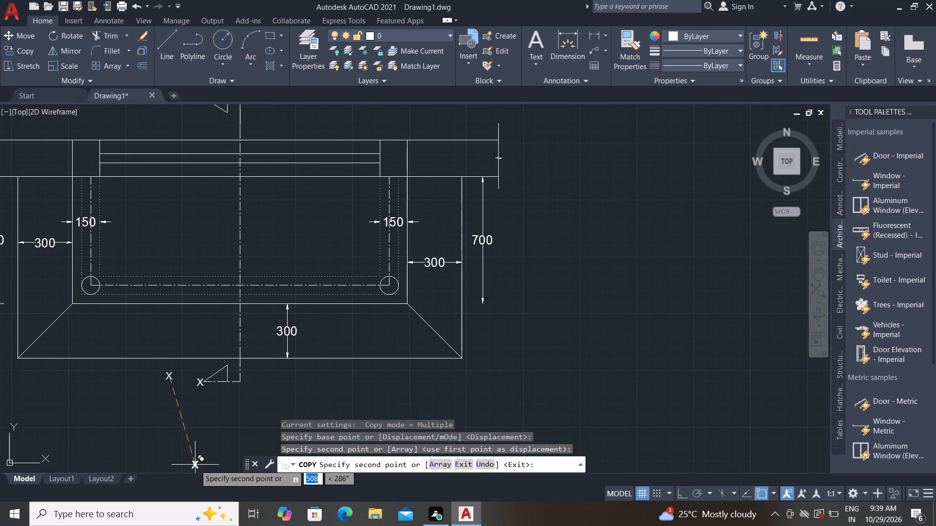
scroll(196, 464, "down", 2)
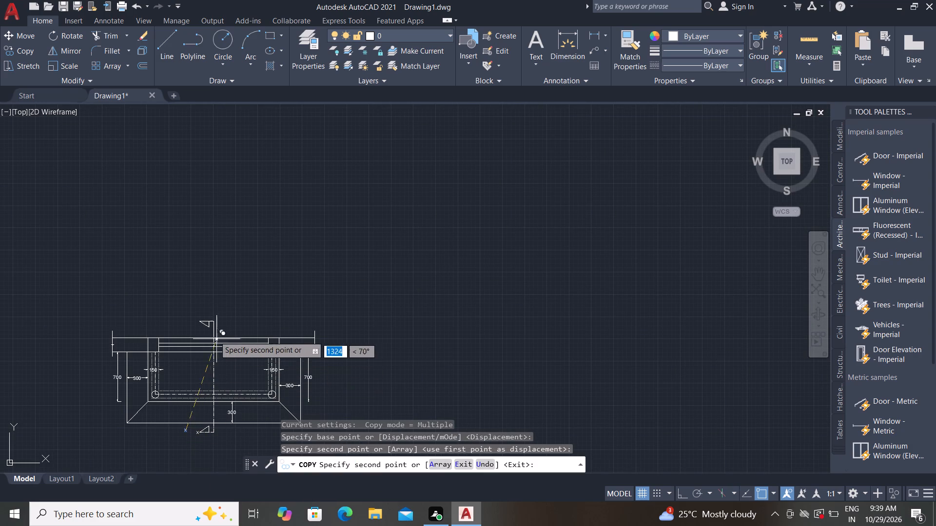
scroll(190, 323, "up", 4)
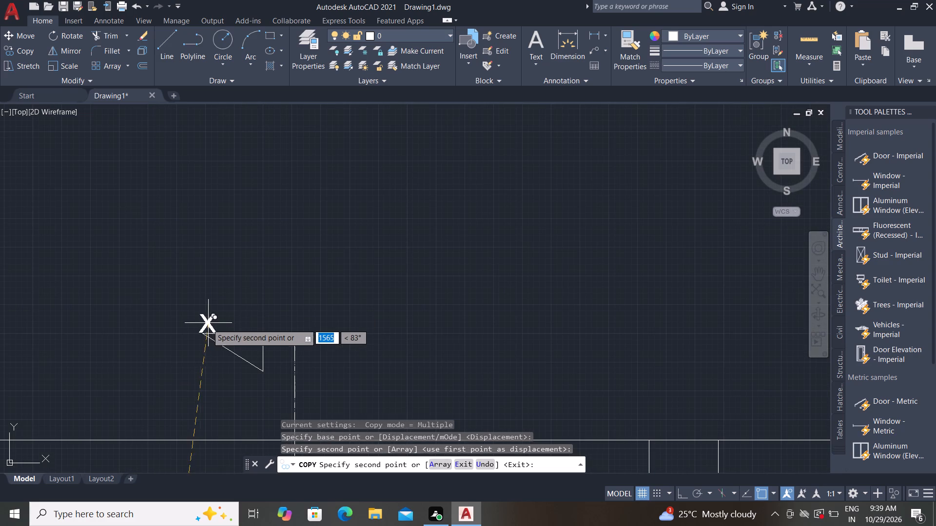
scroll(196, 331, "up", 2)
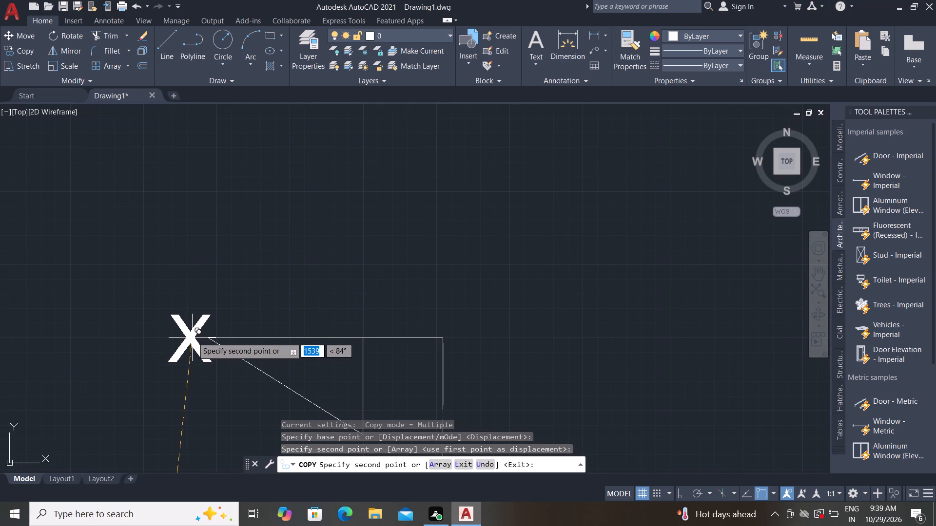
left_click(193, 337)
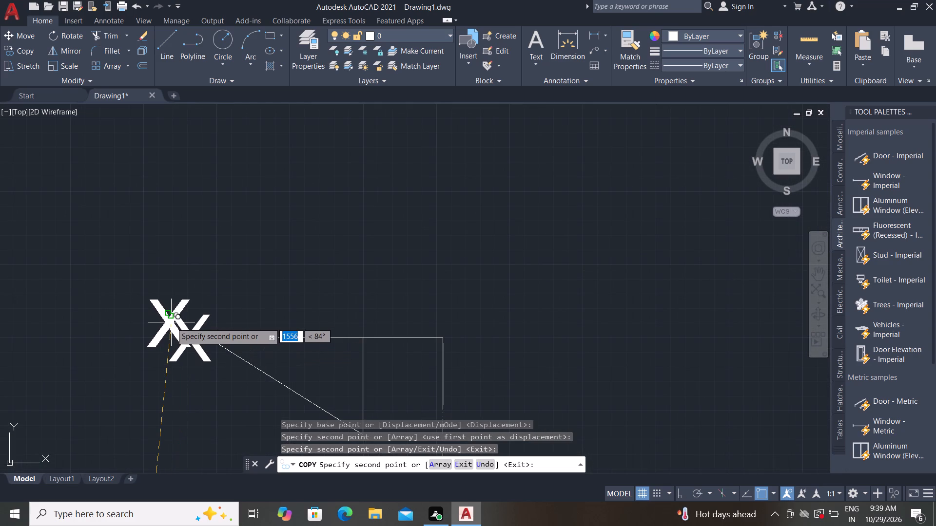
key("Escape")
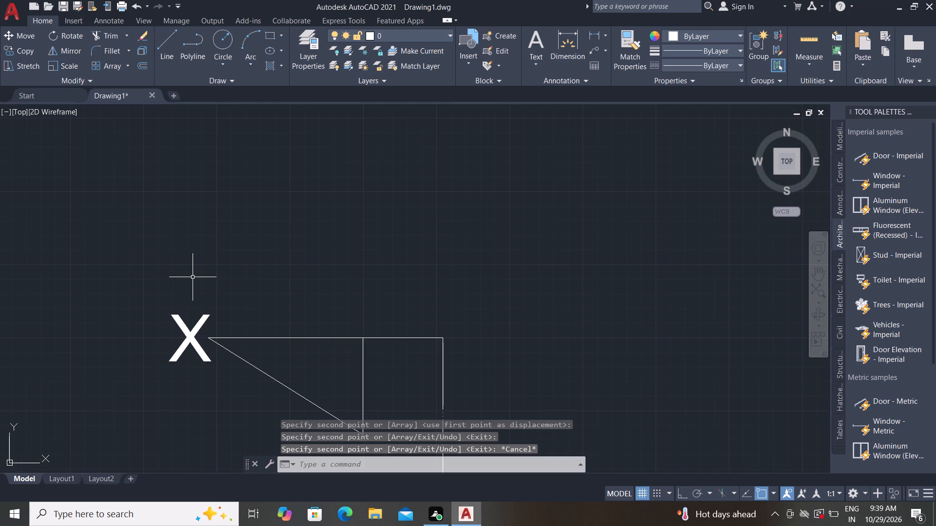
Delete the original X text standing apart from the section marker below the plan.
scroll(204, 264, "down", 5)
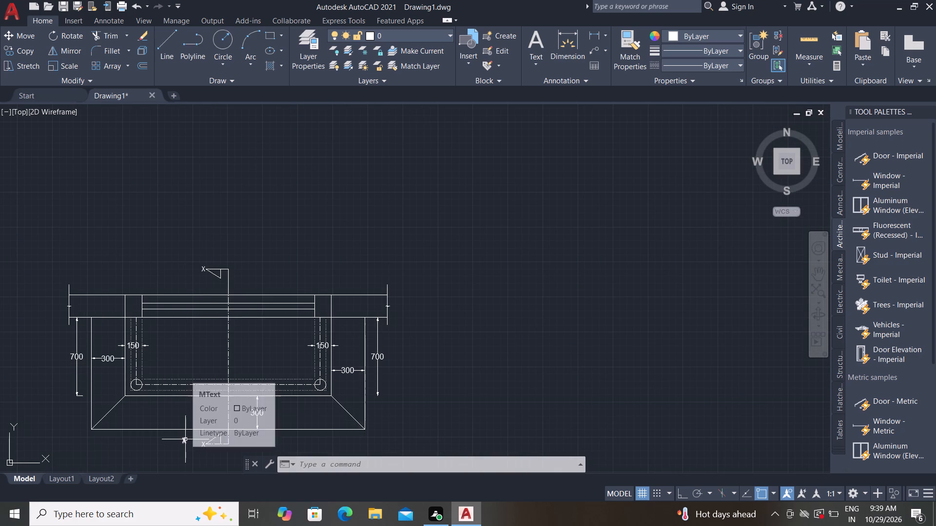
left_click(185, 439)
key("Delete")
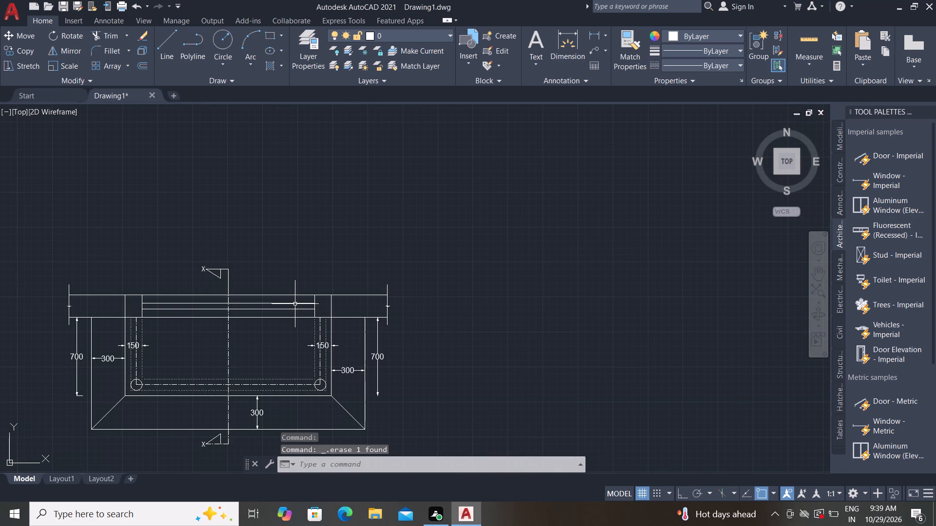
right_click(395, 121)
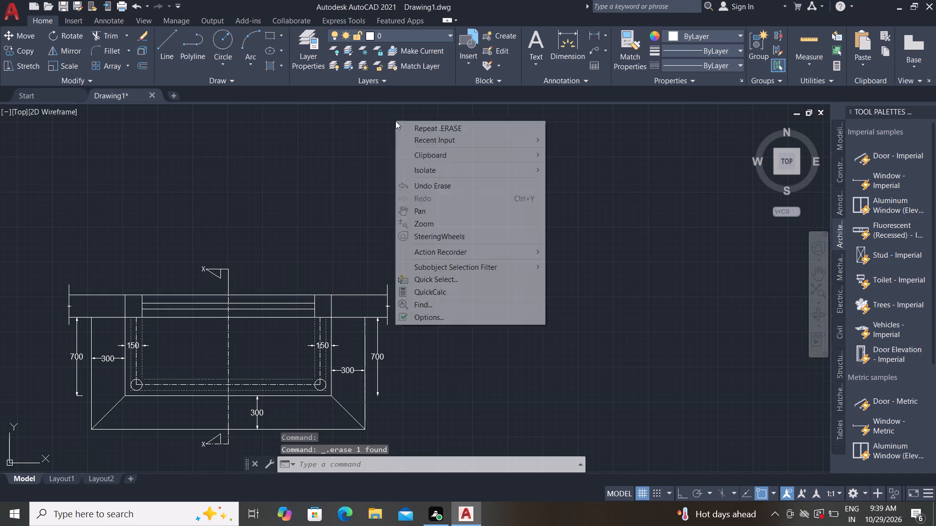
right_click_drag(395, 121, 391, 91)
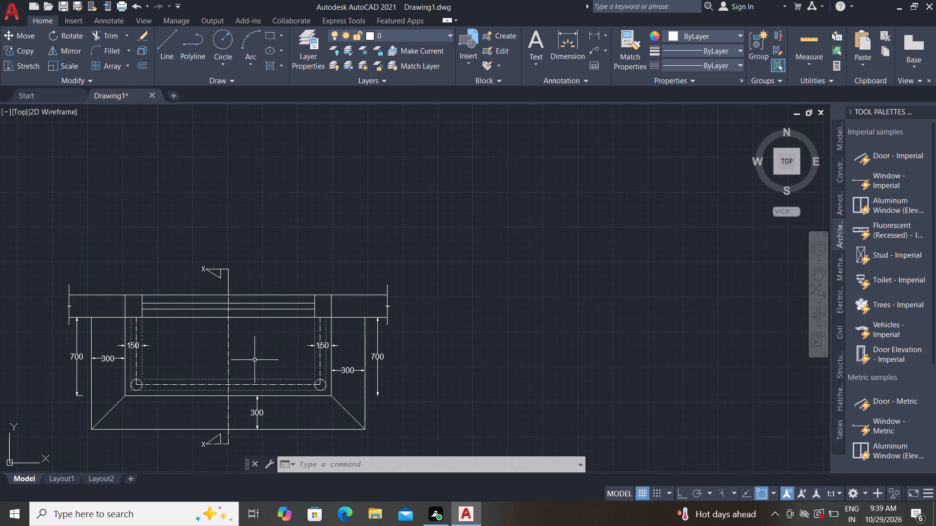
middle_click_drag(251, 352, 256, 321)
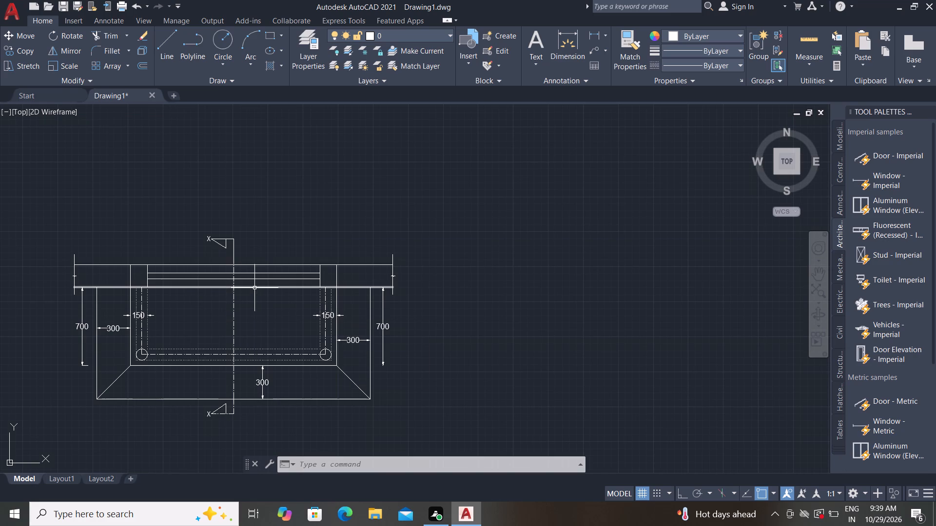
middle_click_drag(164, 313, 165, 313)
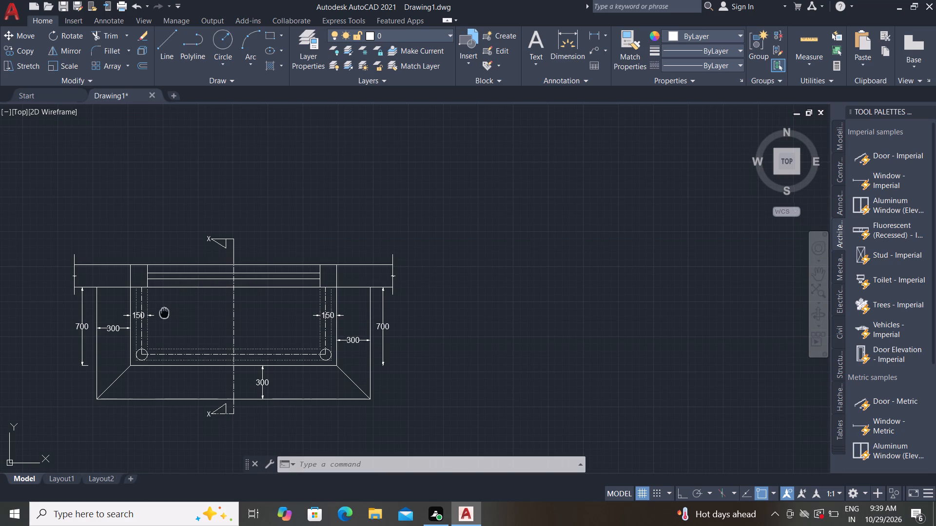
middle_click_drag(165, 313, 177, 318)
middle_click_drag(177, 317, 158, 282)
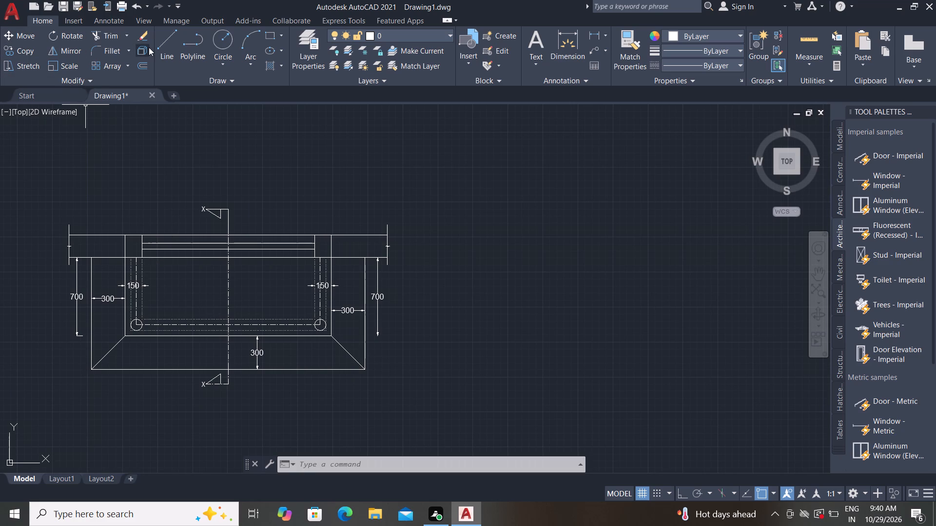
Add a two-line multiline text reading "SLOPE" and "1 IN 40" in the empty area above the plan.
type("T")
key("space")
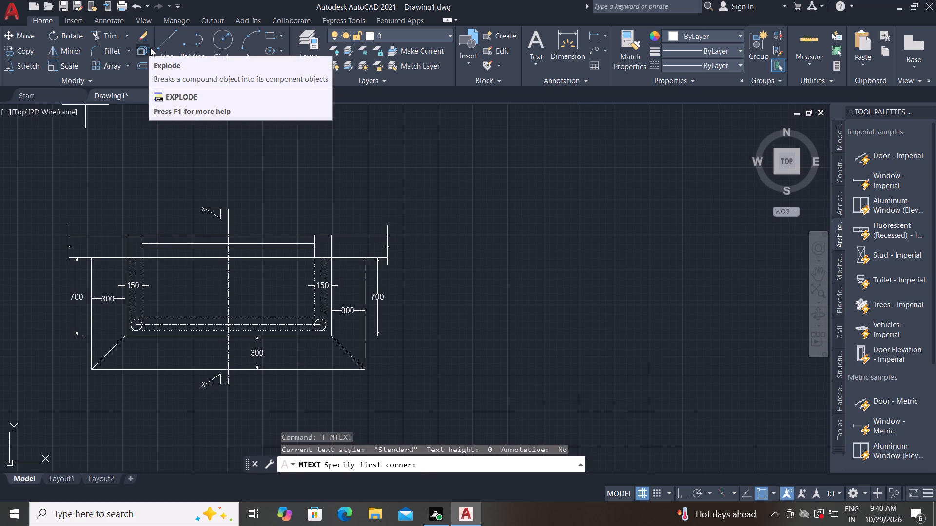
left_click(98, 152)
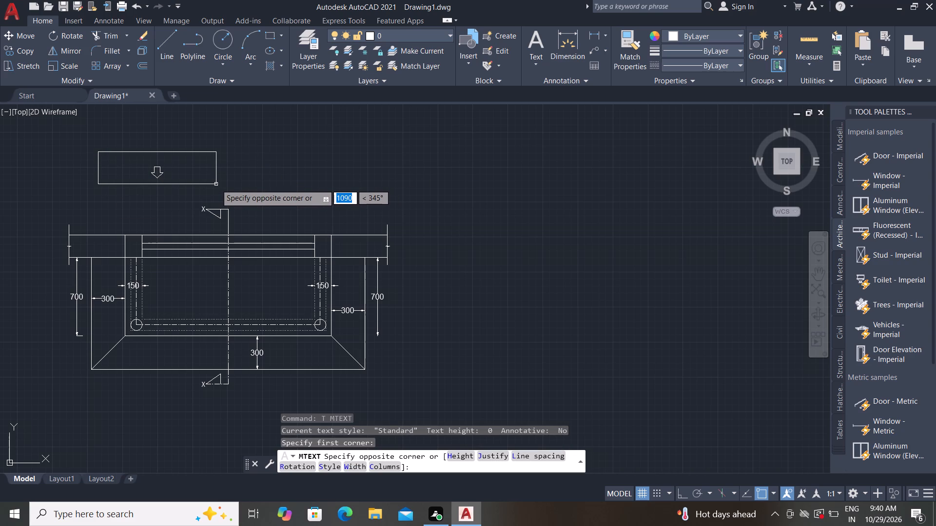
left_click(216, 184)
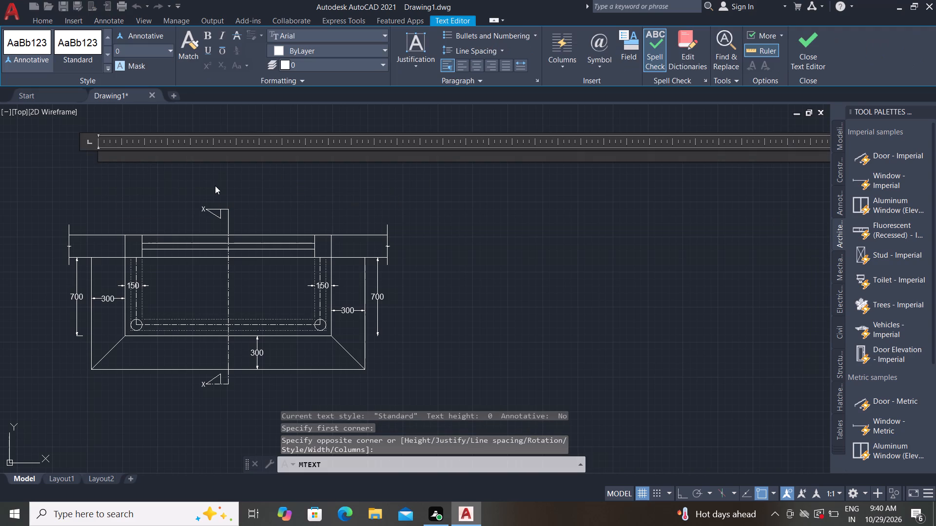
type("SLOPE")
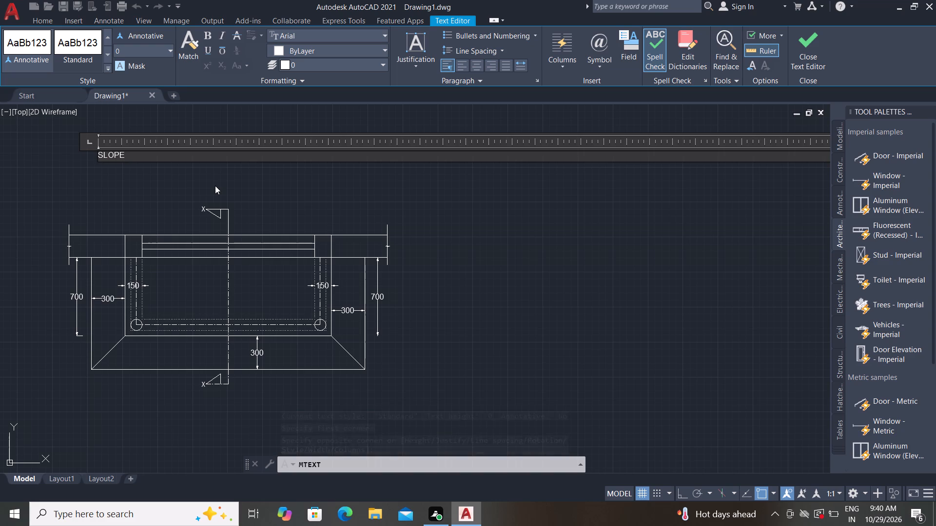
key("Return")
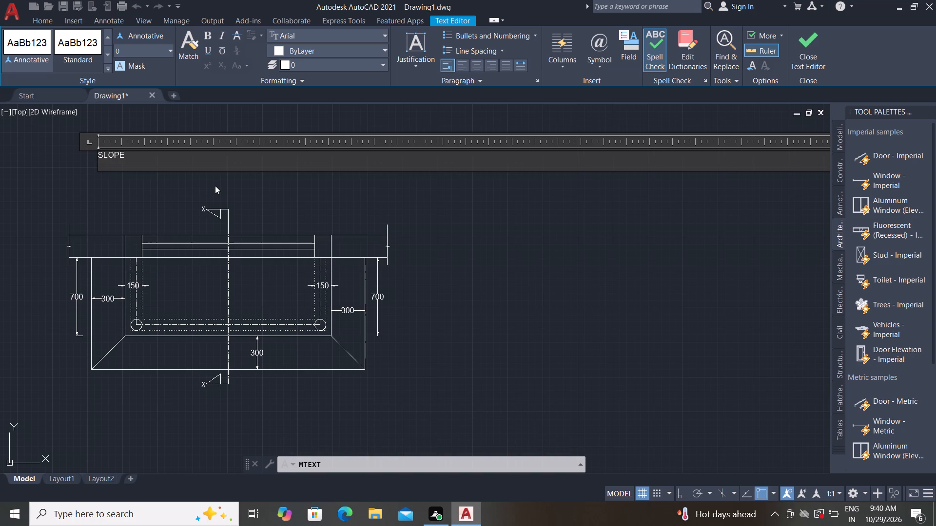
type("1")
key("space")
key("i")
key("n")
key("space")
key("4")
key("0")
Set the text height of both lines of the SLOPE 1 IN 40 note to 50 and finish the text.
scroll(131, 134, "up", 2)
middle_click_drag(85, 193, 121, 207)
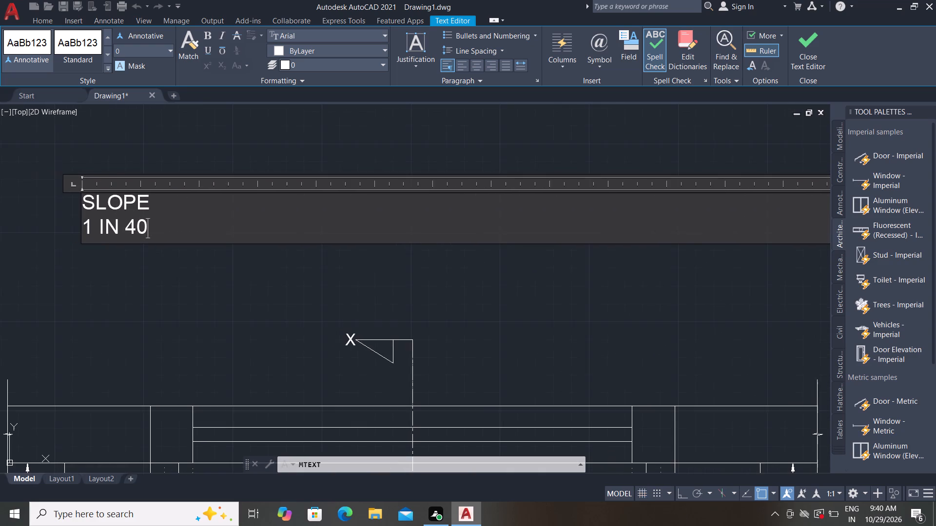
scroll(150, 224, "up", 1)
left_click(150, 225)
double_click(150, 224)
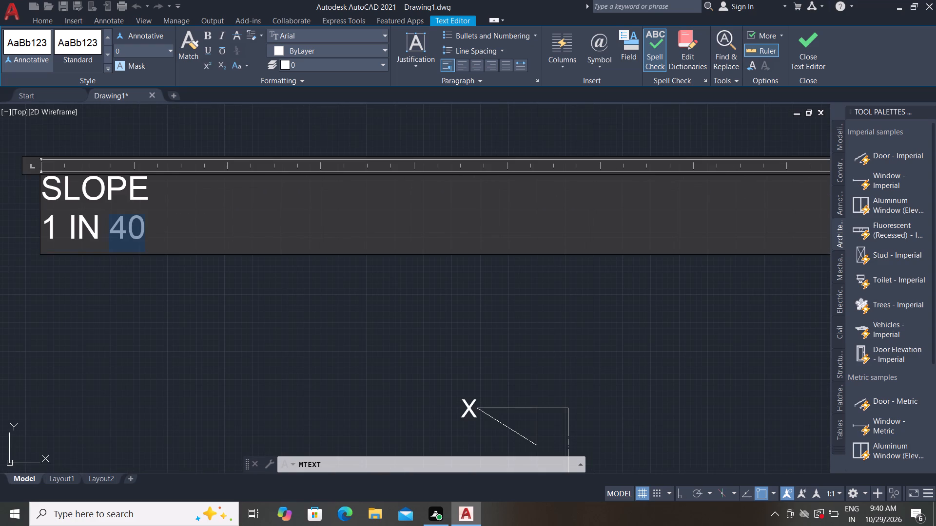
triple_click(150, 224)
triple_click(150, 224)
left_click(121, 54)
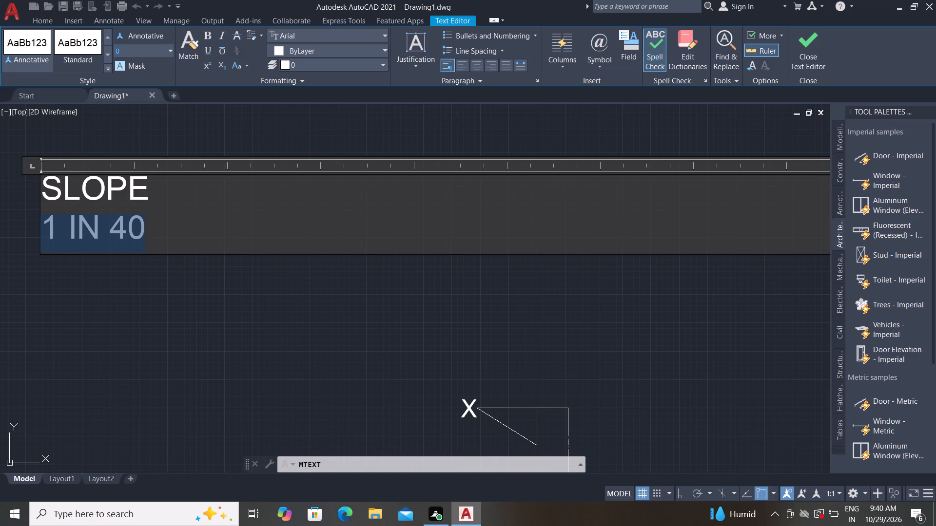
key("BackSpace")
type("50")
key("Return")
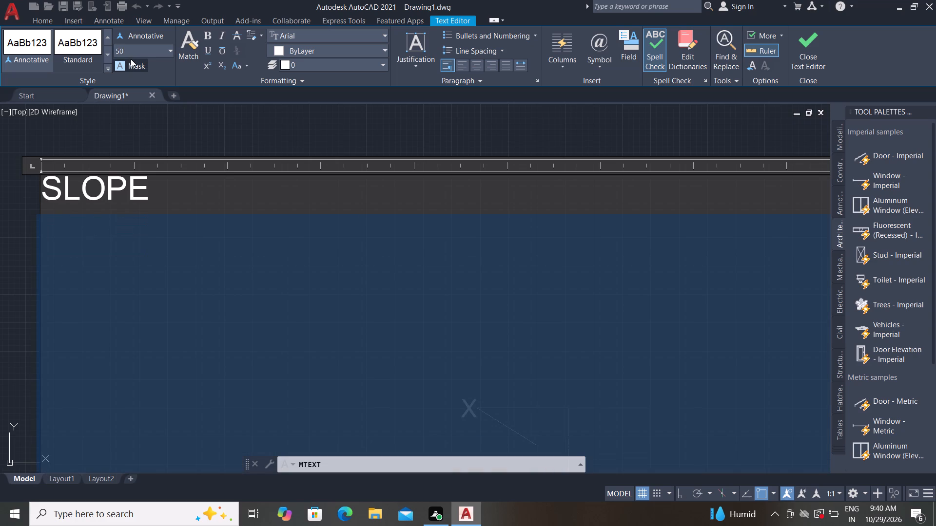
triple_click(152, 194)
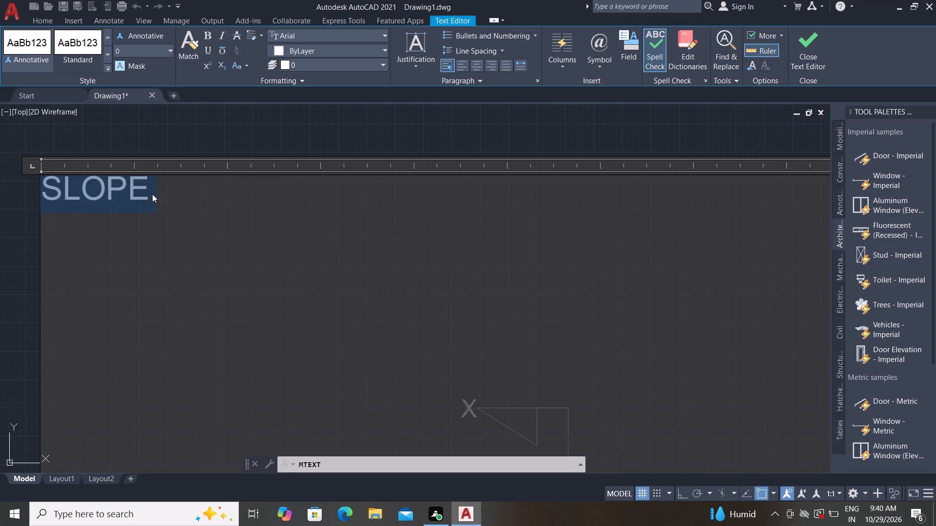
left_click(128, 51)
key("BackSpace")
type("50")
key("Return")
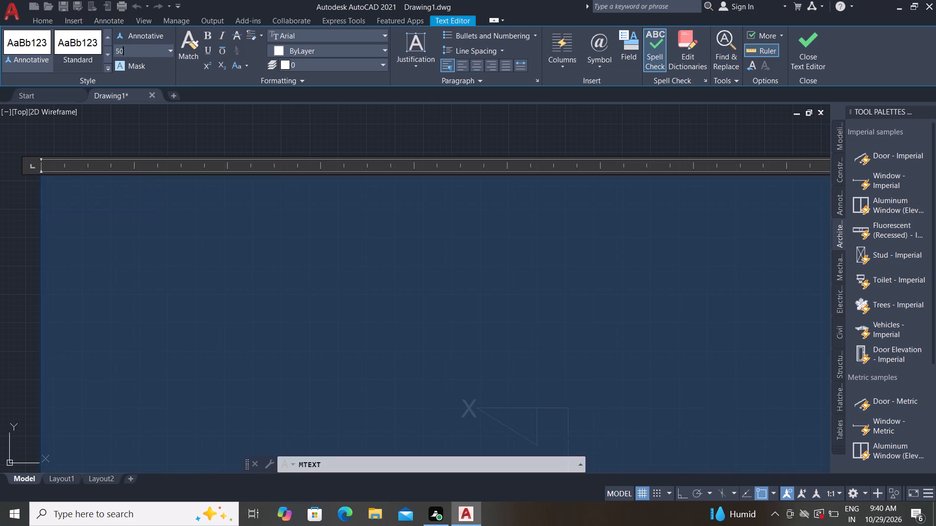
left_click(137, 117)
Copy the SLOPE 1 IN 40 note into the plan's inner area, once on each side of the section line.
scroll(117, 154, "down", 1)
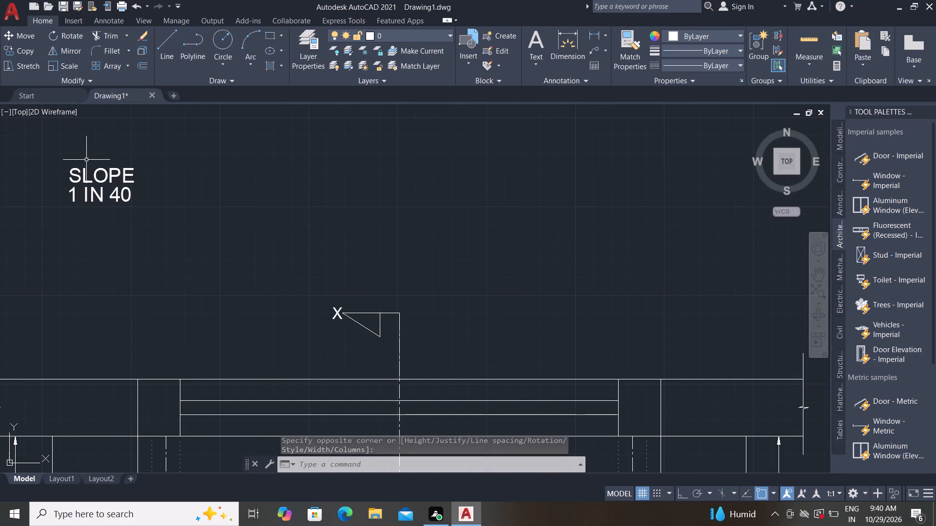
left_click(4, 51)
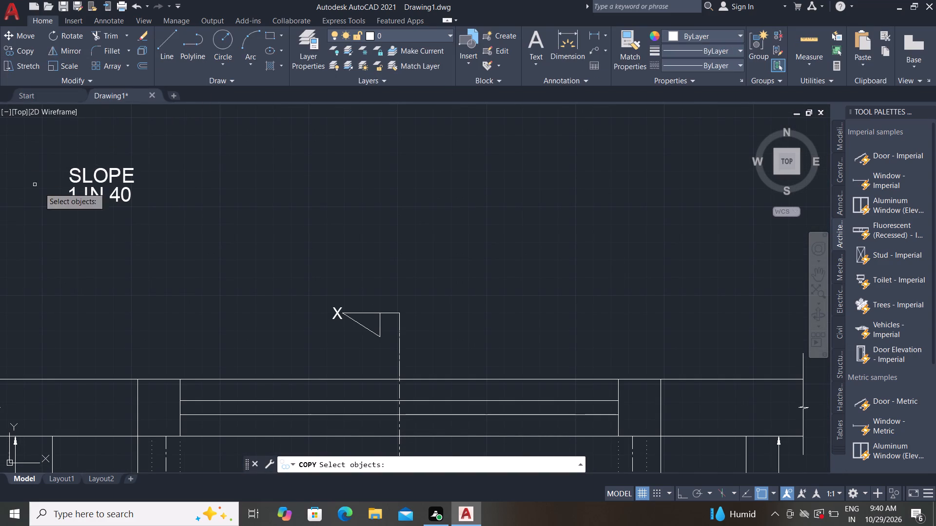
left_click(97, 172)
right_click(97, 172)
left_click(97, 172)
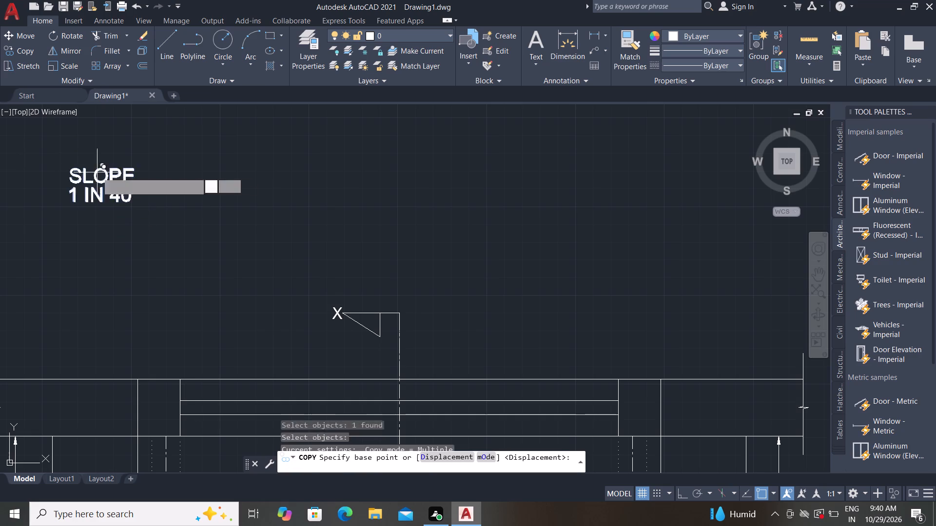
scroll(133, 158, "down", 2)
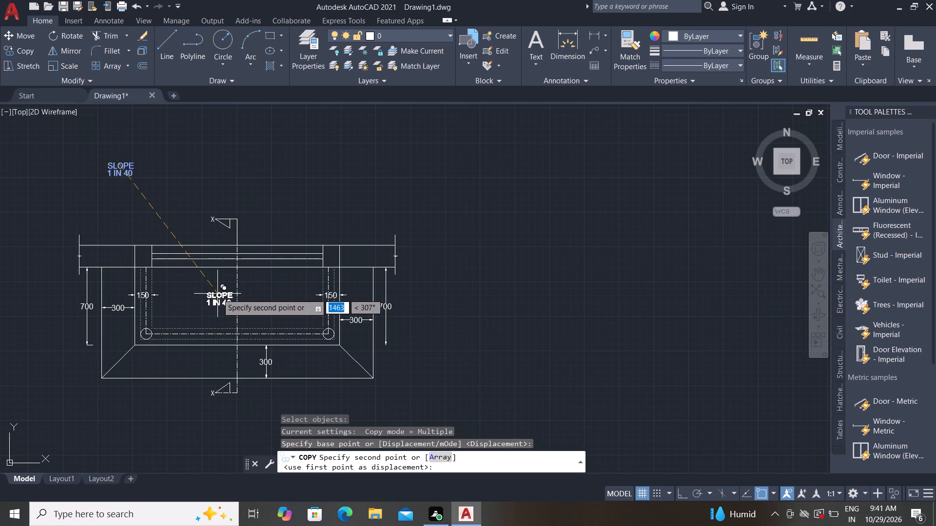
scroll(217, 293, "up", 3)
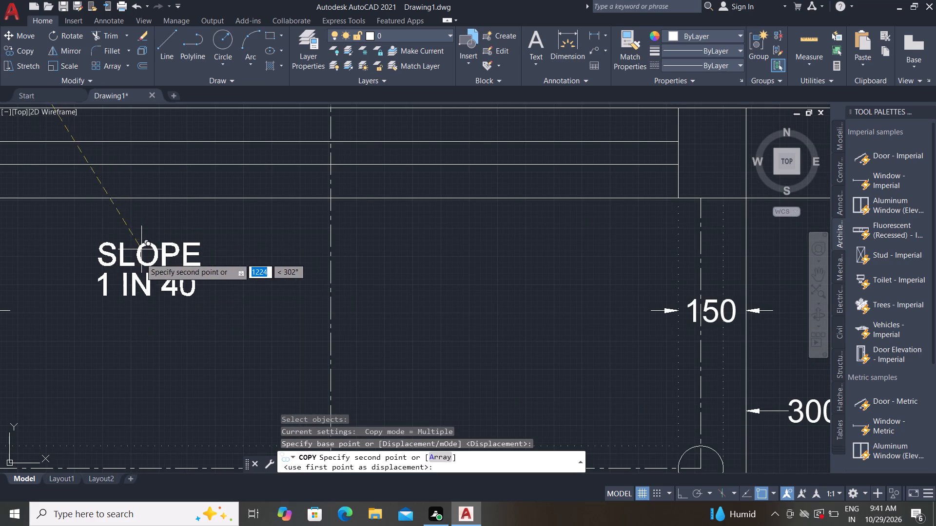
left_click(133, 291)
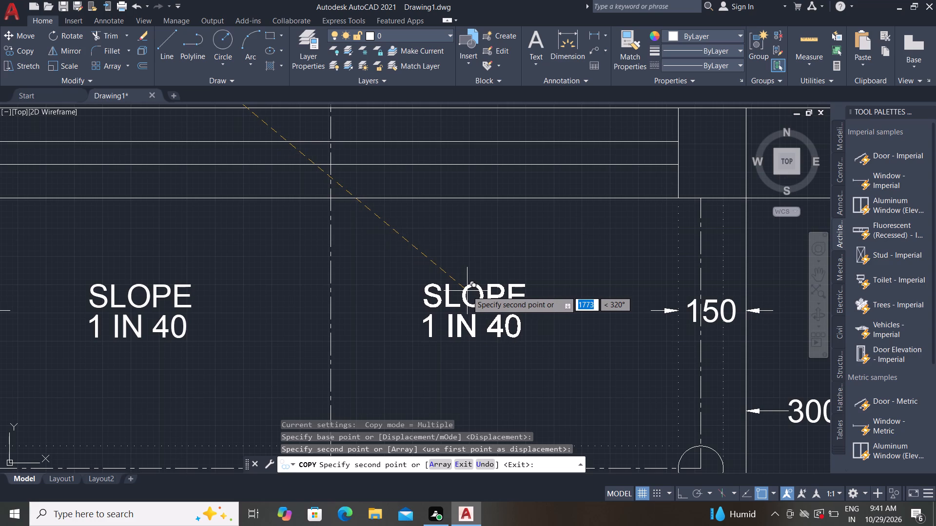
left_click(470, 292)
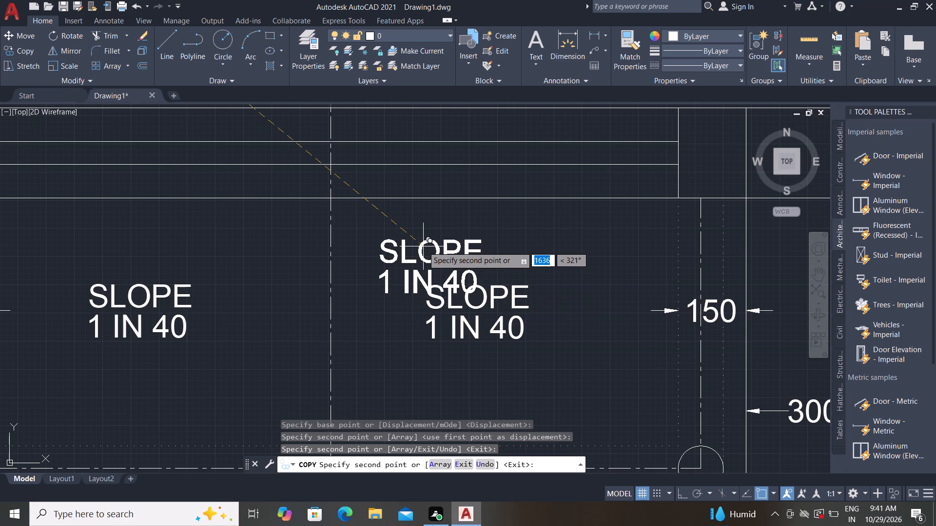
key("Escape")
Delete the original SLOPE 1 IN 40 note standing above the plan.
scroll(420, 250, "down", 2)
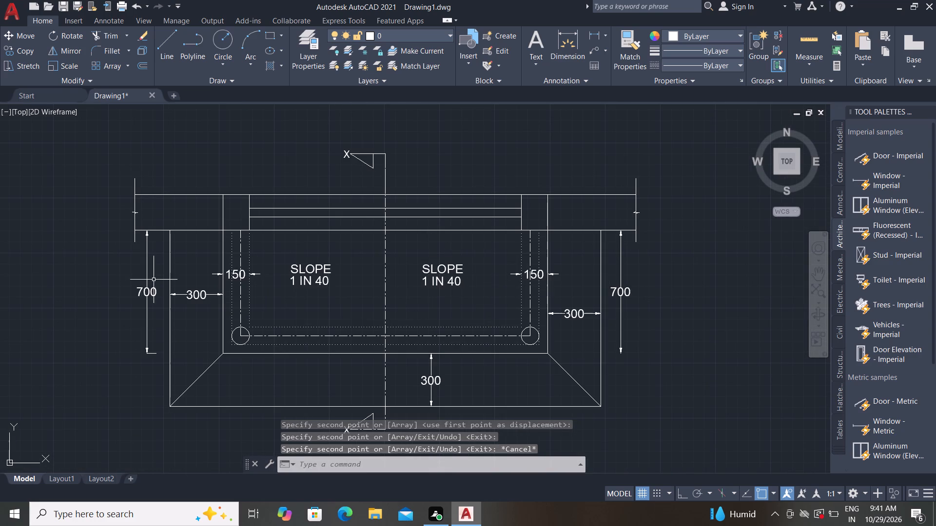
scroll(156, 282, "down", 2)
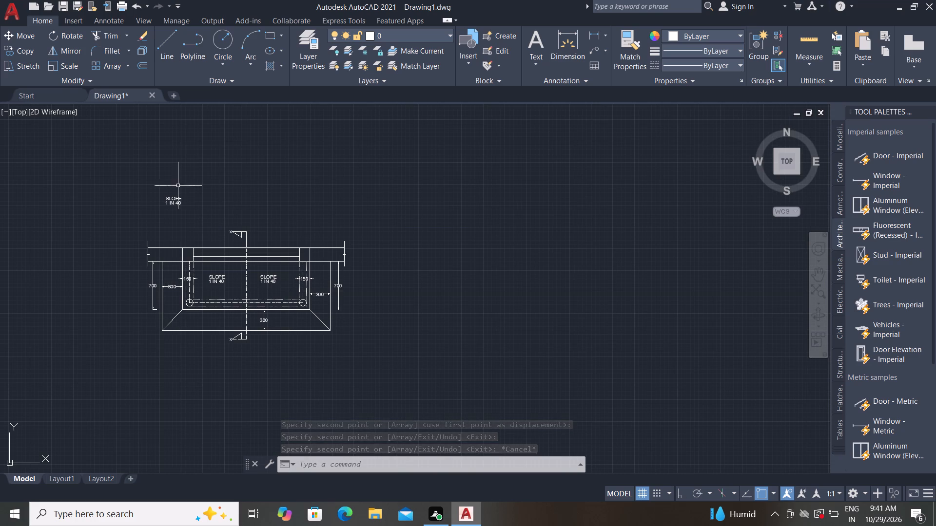
left_click(174, 201)
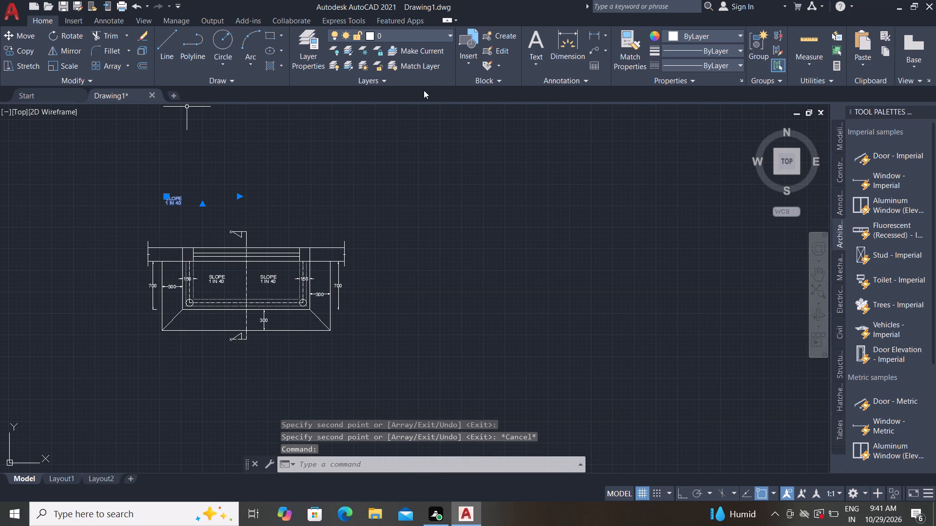
key("Delete")
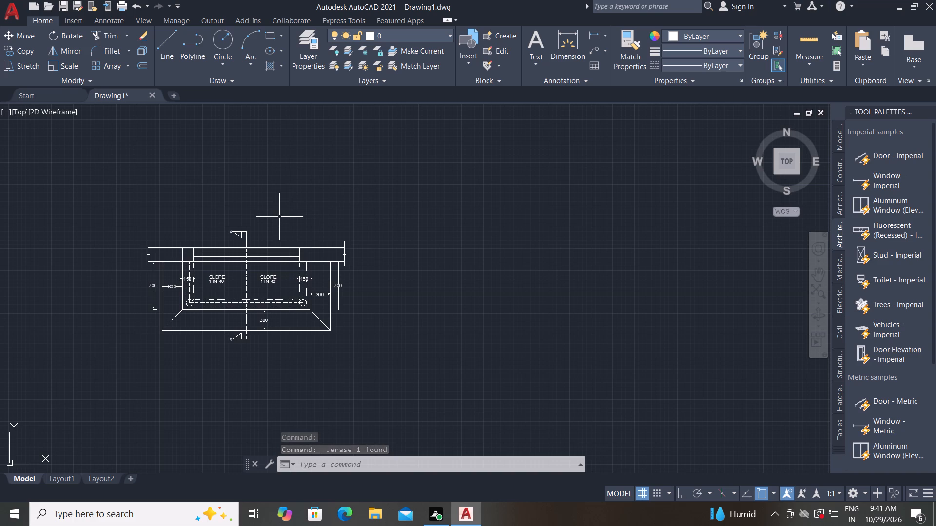
Draw a long, thin rectangle about 2801 by 113 above the plan, starting in line with its left end.
middle_click_drag(275, 213, 284, 314)
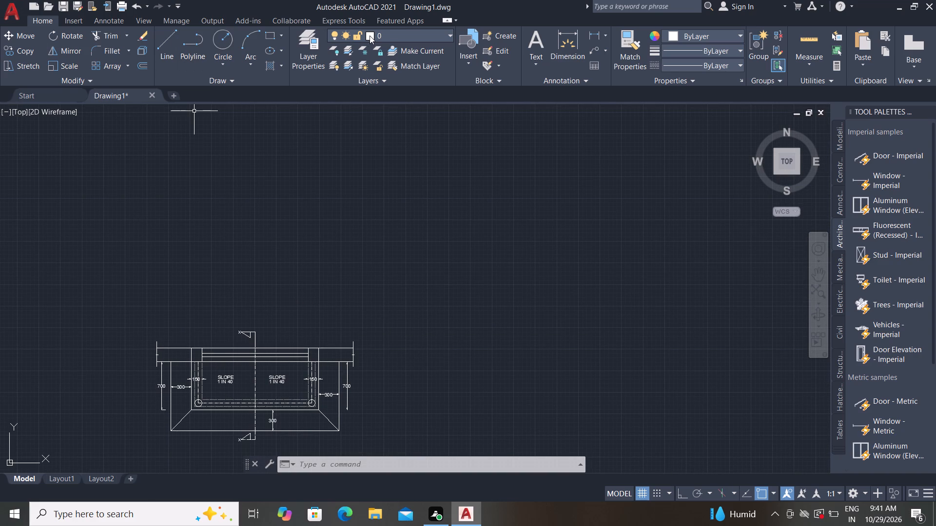
left_click(278, 33)
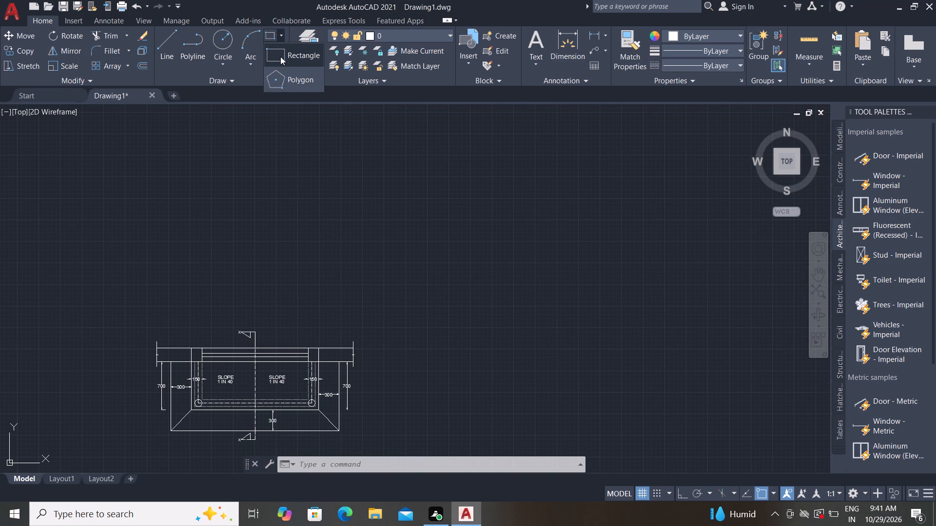
left_click(282, 59)
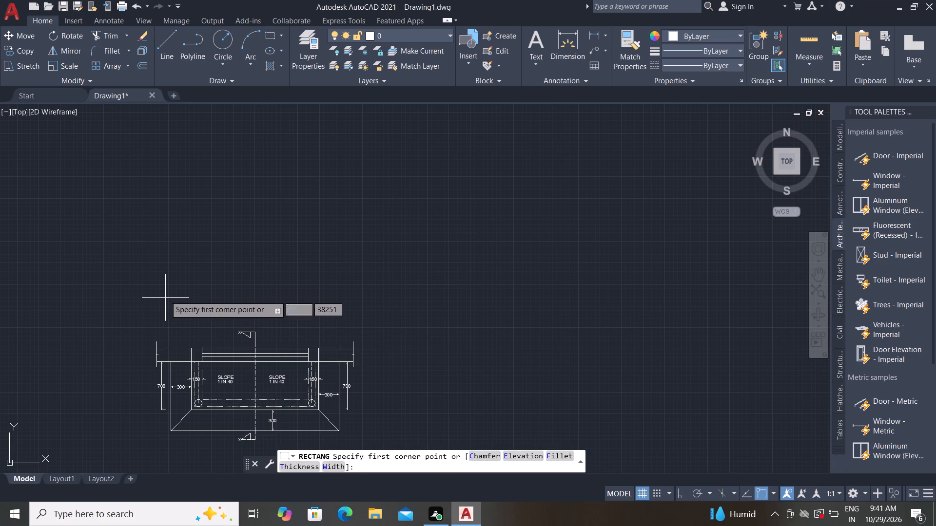
left_click(156, 294)
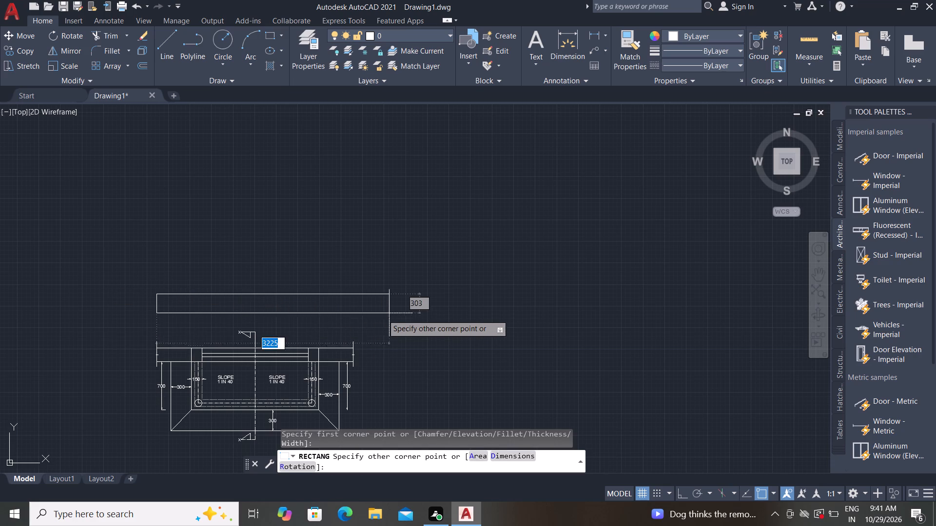
left_click(350, 301)
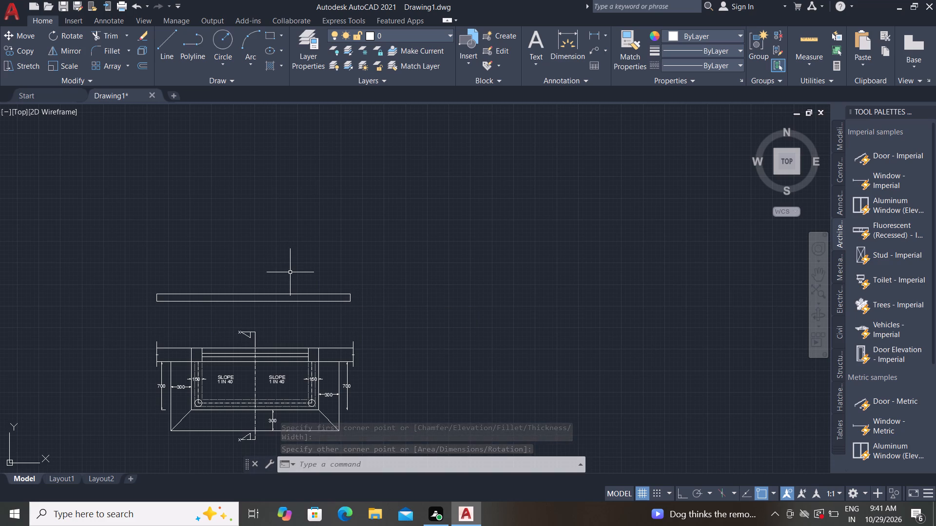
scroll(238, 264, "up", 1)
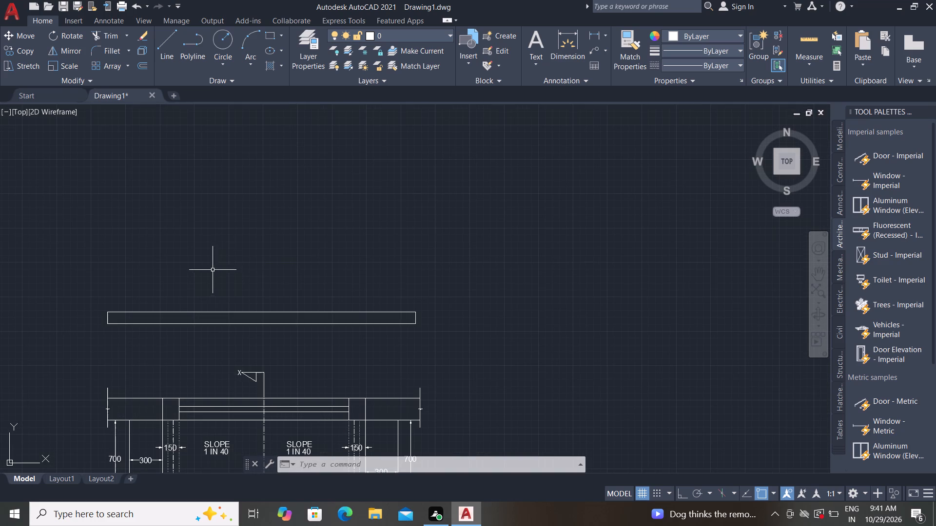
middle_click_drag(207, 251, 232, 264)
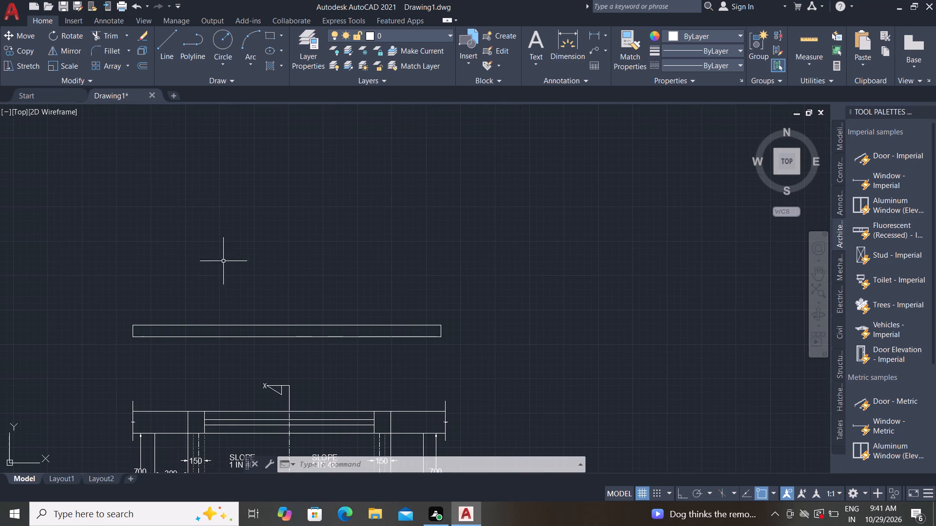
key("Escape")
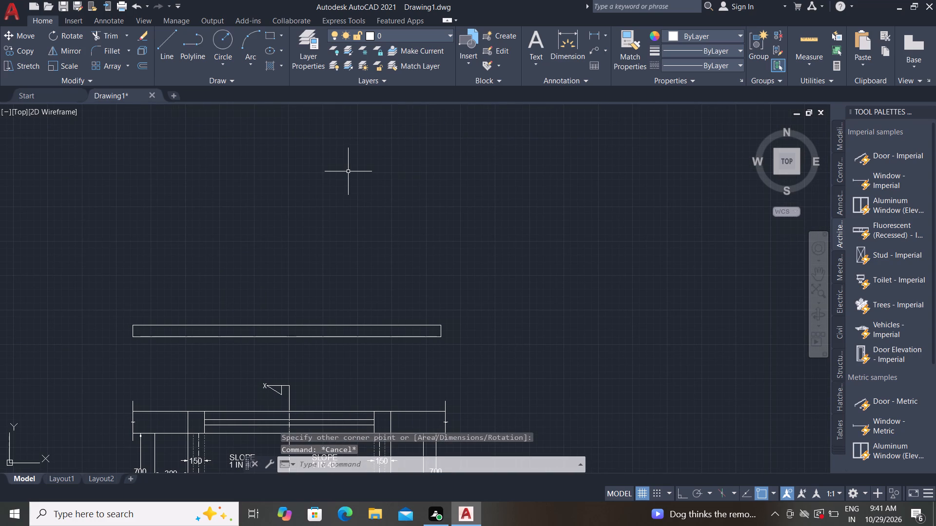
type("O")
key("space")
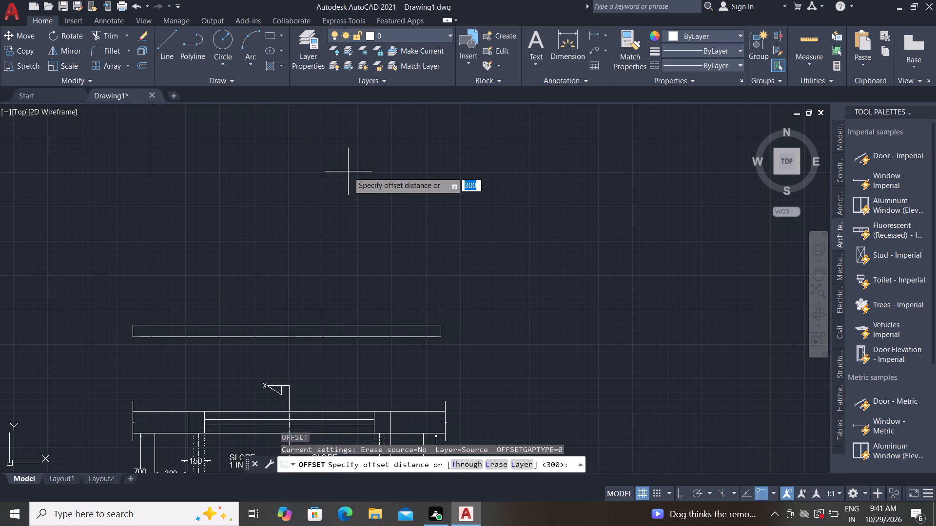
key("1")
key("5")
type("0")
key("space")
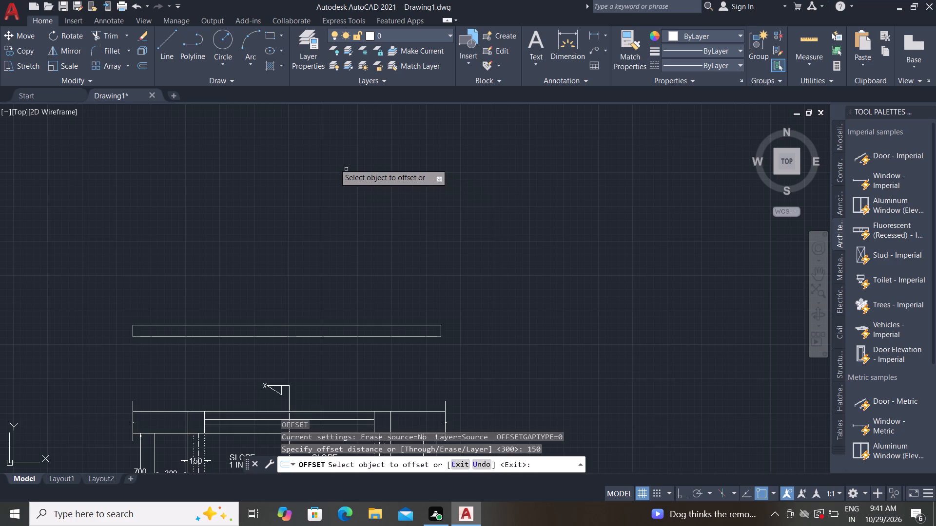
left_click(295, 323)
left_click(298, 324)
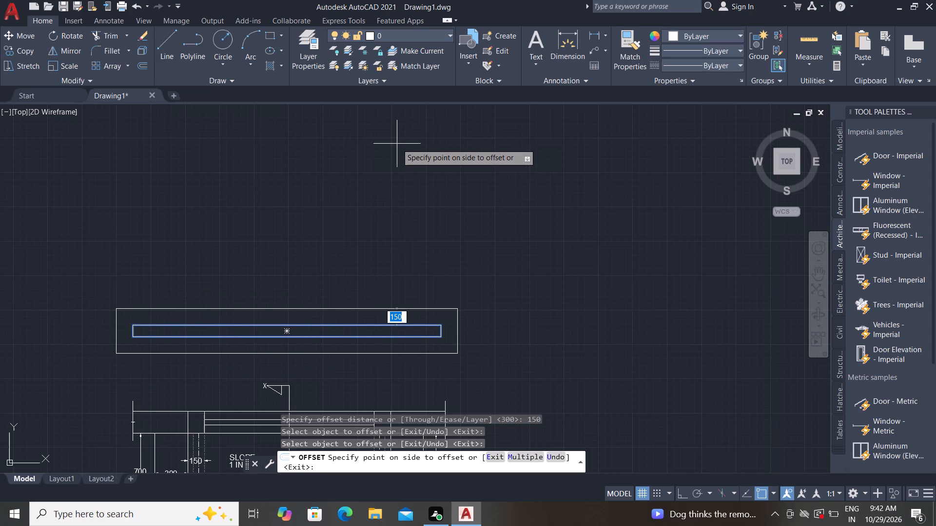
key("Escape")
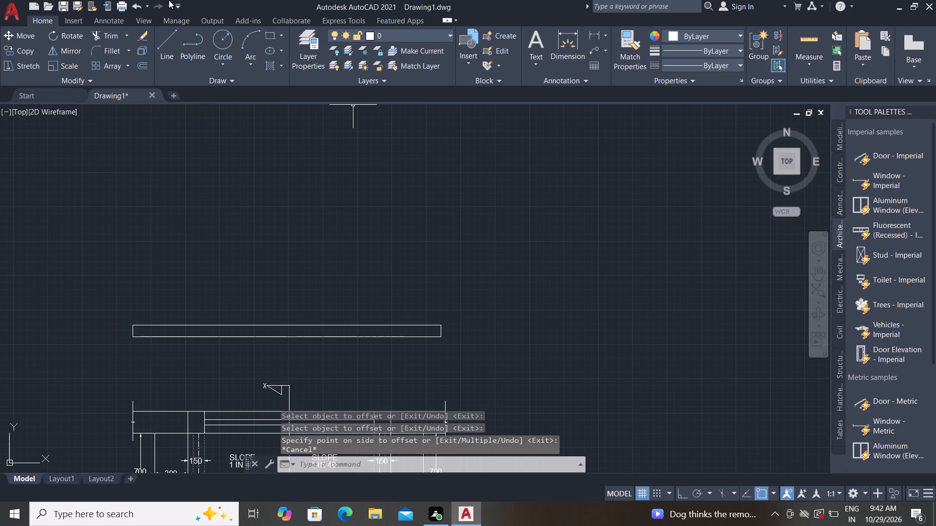
Break the thin rectangle above the plan at its two upper corners so its top edge becomes a separate line.
key("b")
type("RE")
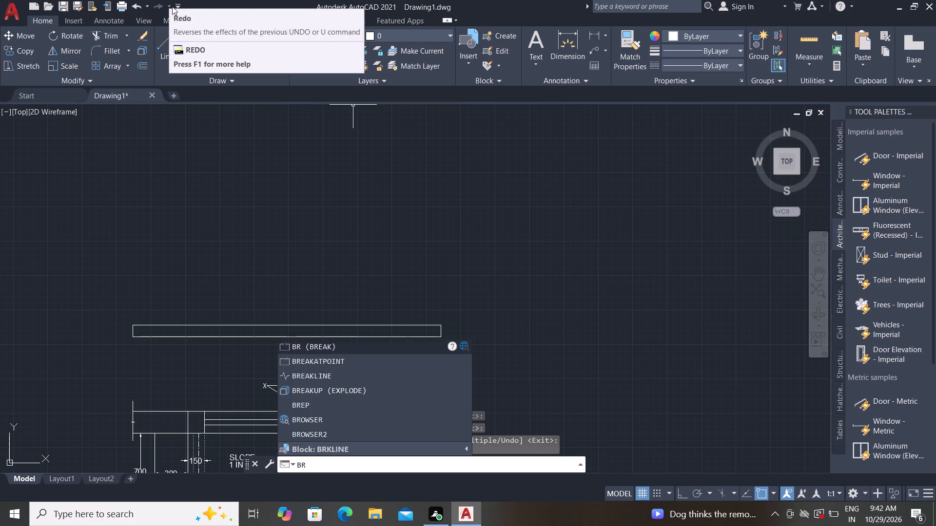
key("a")
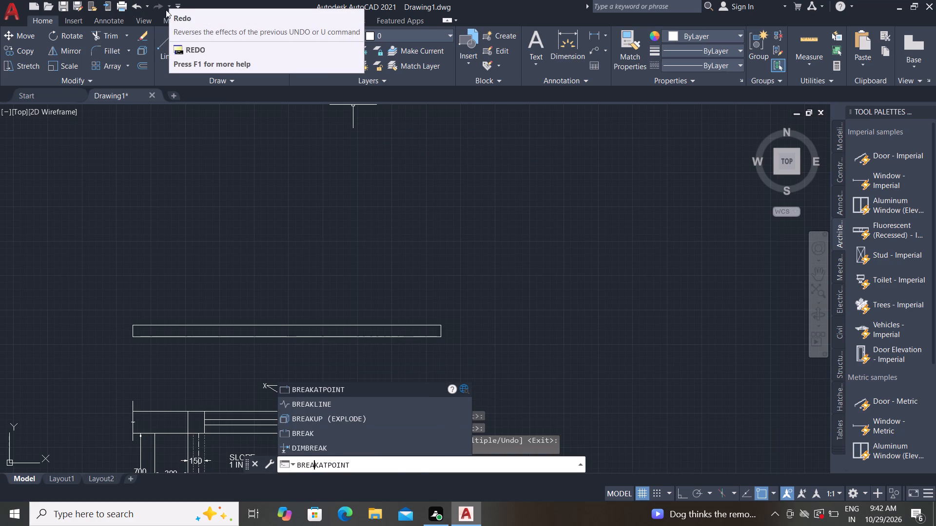
key("space")
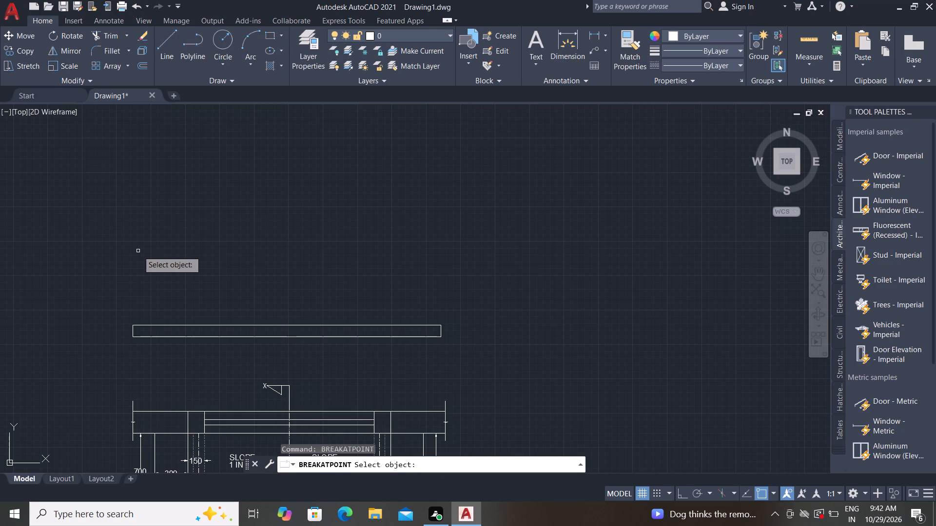
left_click(180, 324)
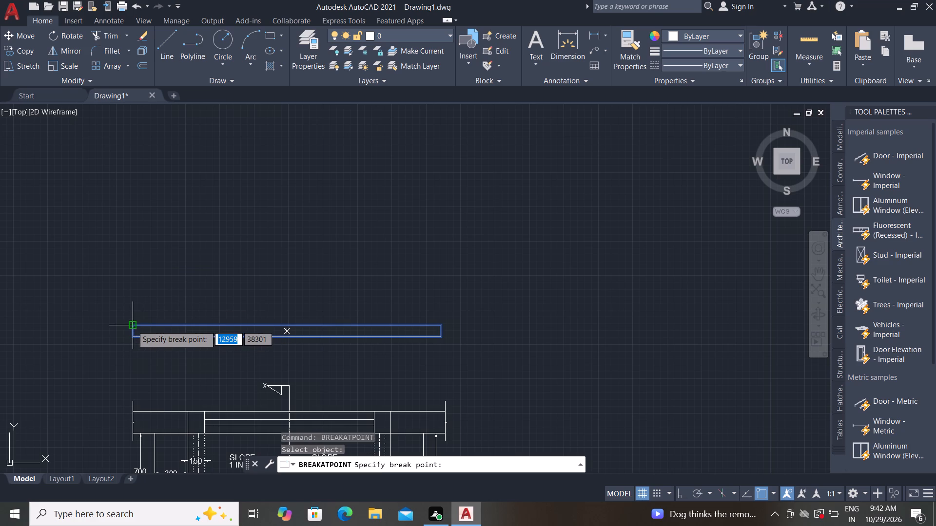
left_click(133, 326)
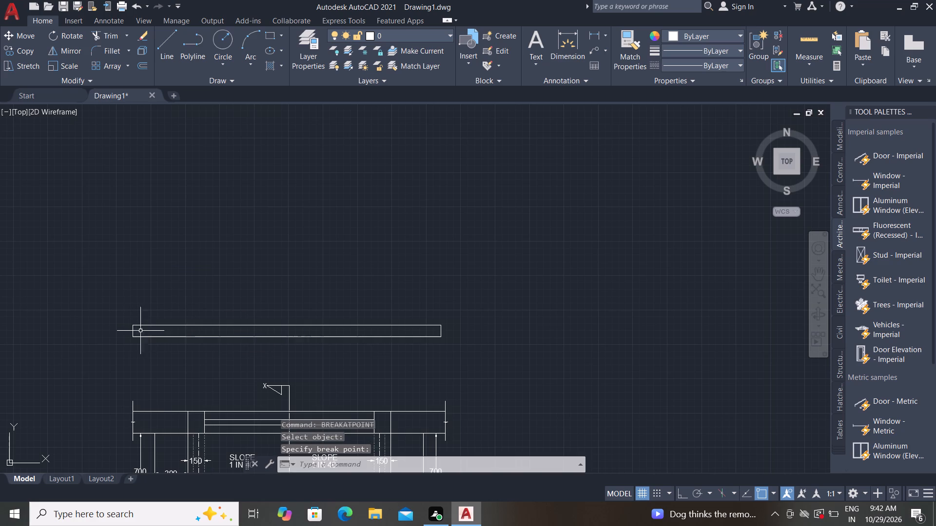
key("space")
left_click(253, 324)
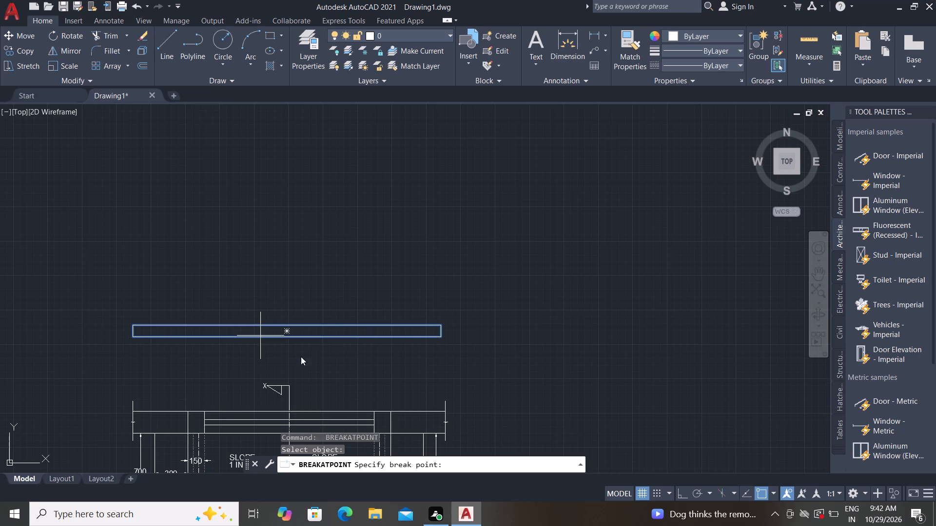
left_click(441, 327)
key("space")
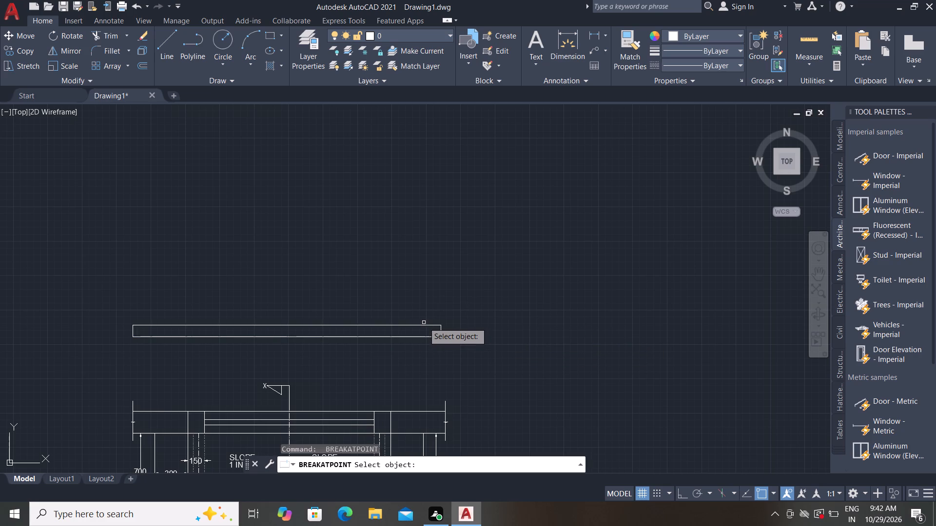
left_click(424, 325)
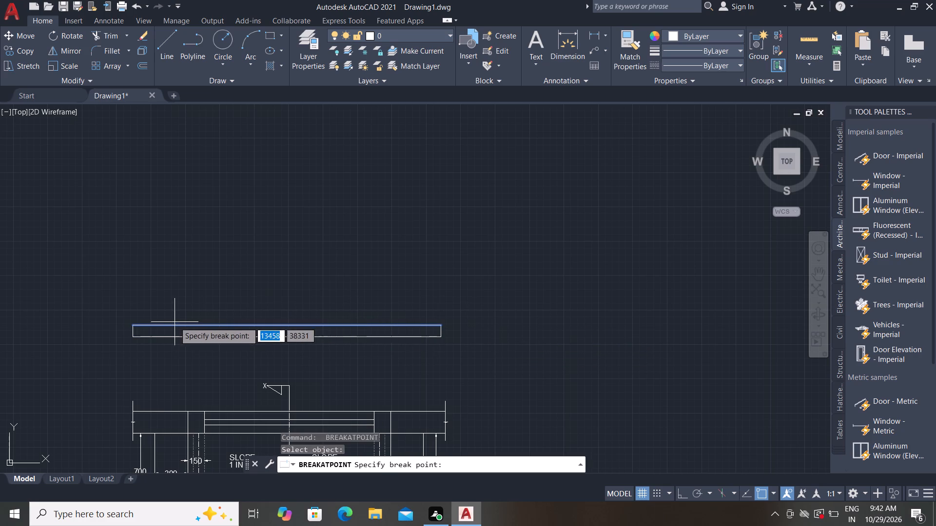
key("Escape")
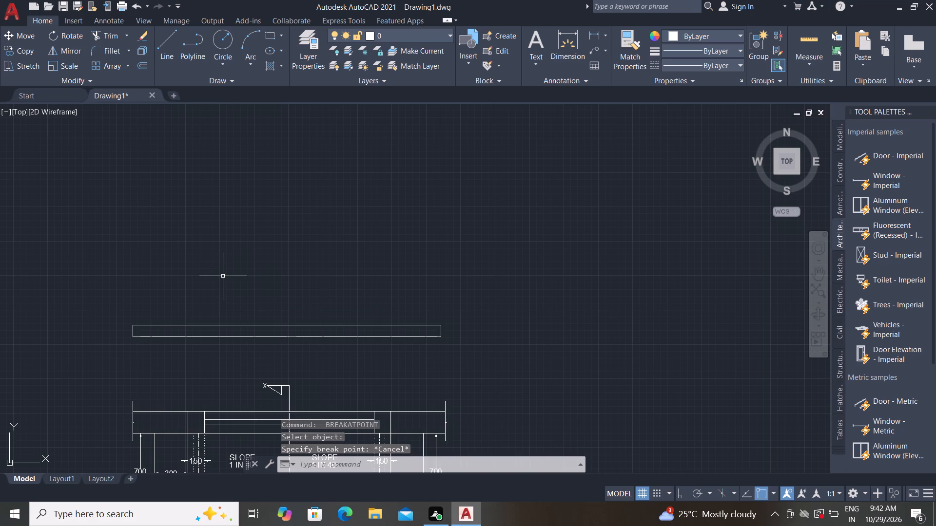
Offset the thin rectangle's separated top edge upward by 150.
type("O")
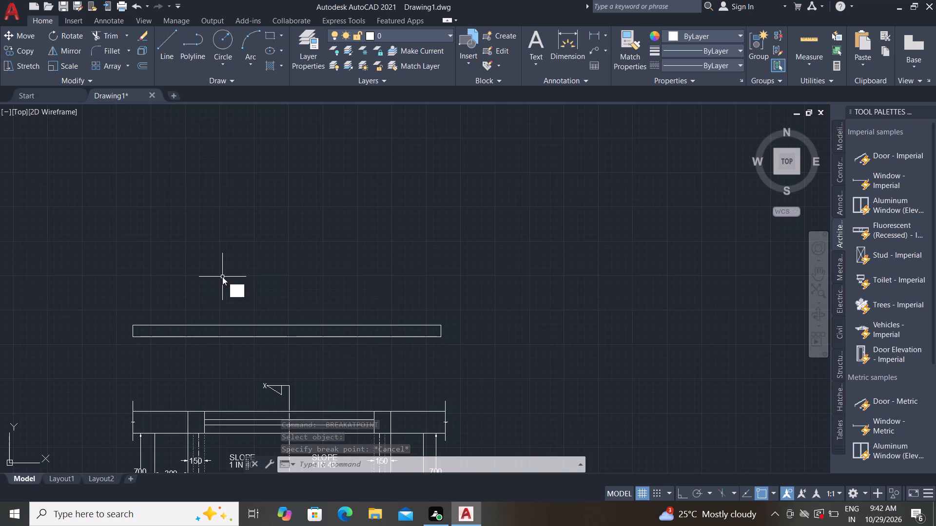
key("space")
key("space")
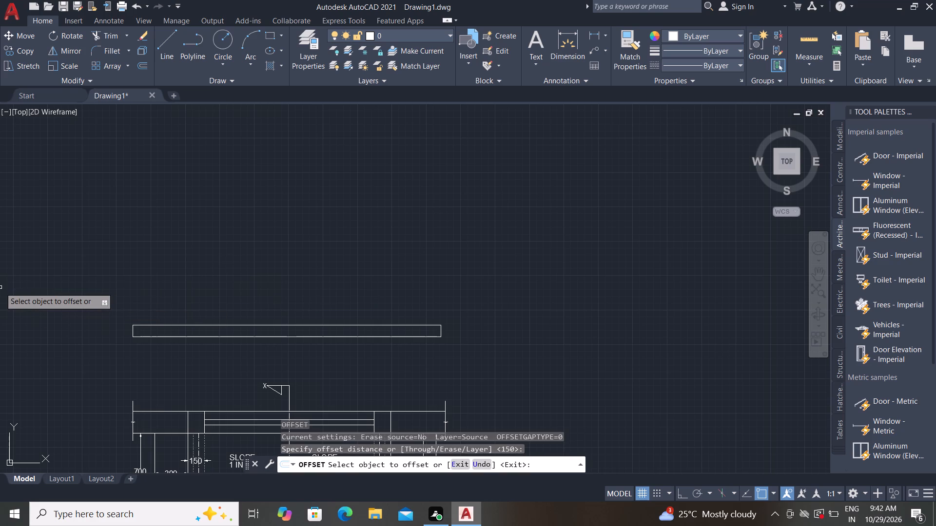
left_click(361, 323)
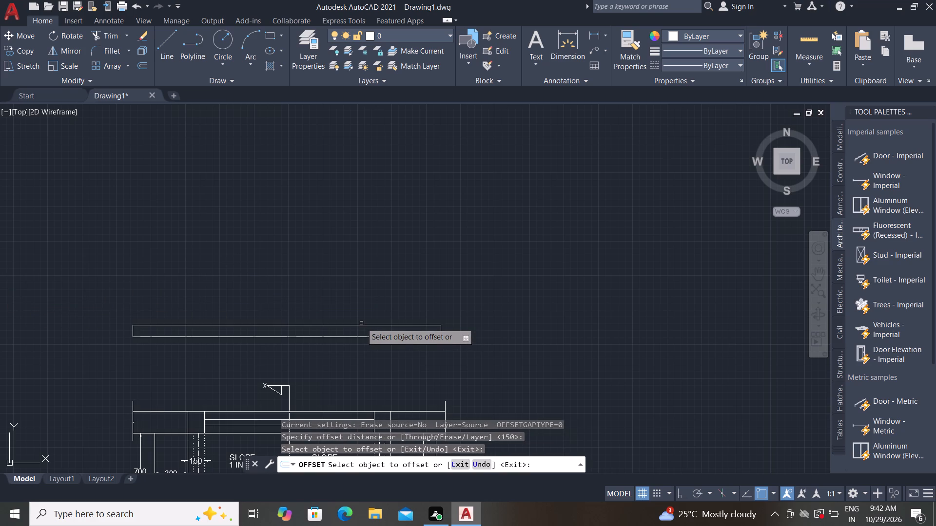
left_click(360, 324)
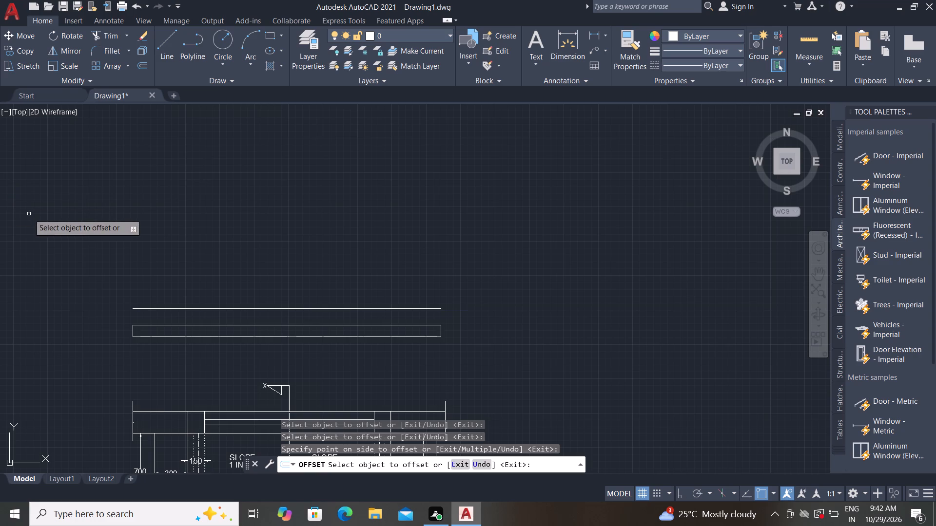
key("Escape")
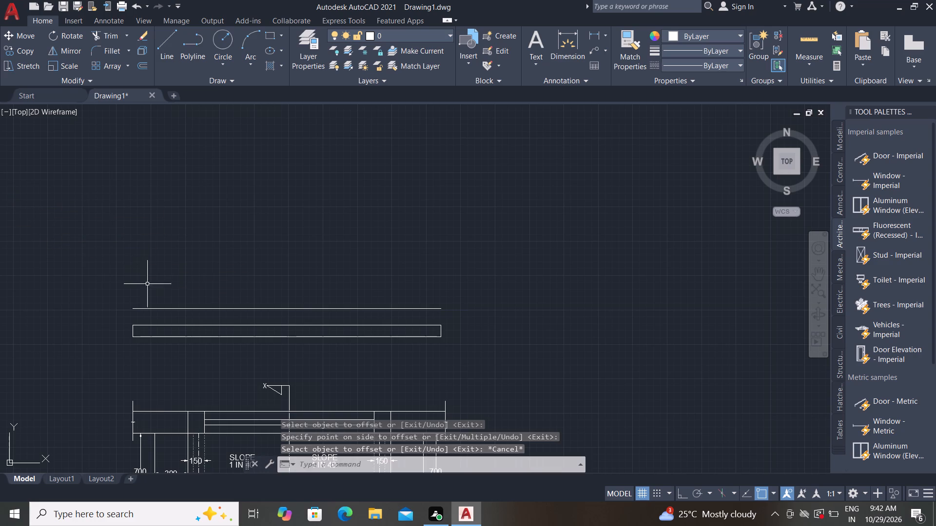
Extend both short end edges of the thin rectangle up to the new offset line.
key("e")
key("x")
key("space")
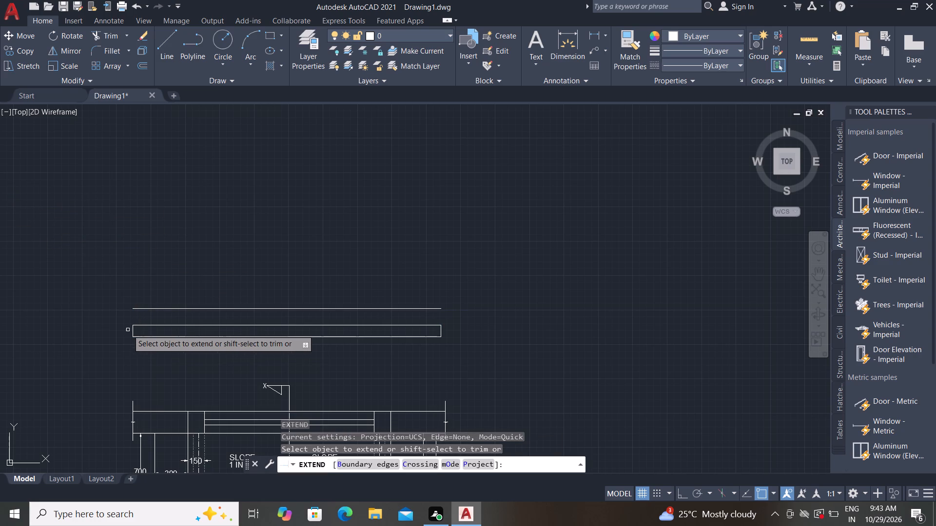
left_click(133, 334)
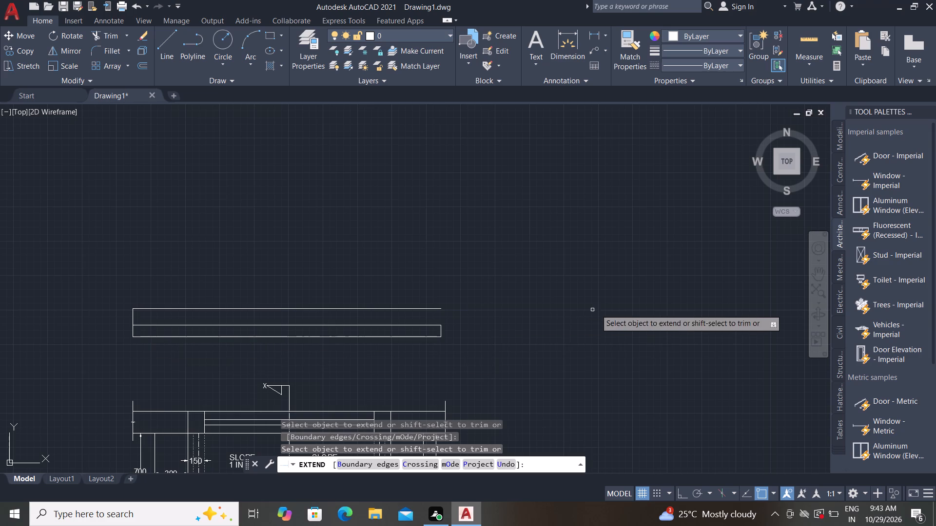
left_click(441, 331)
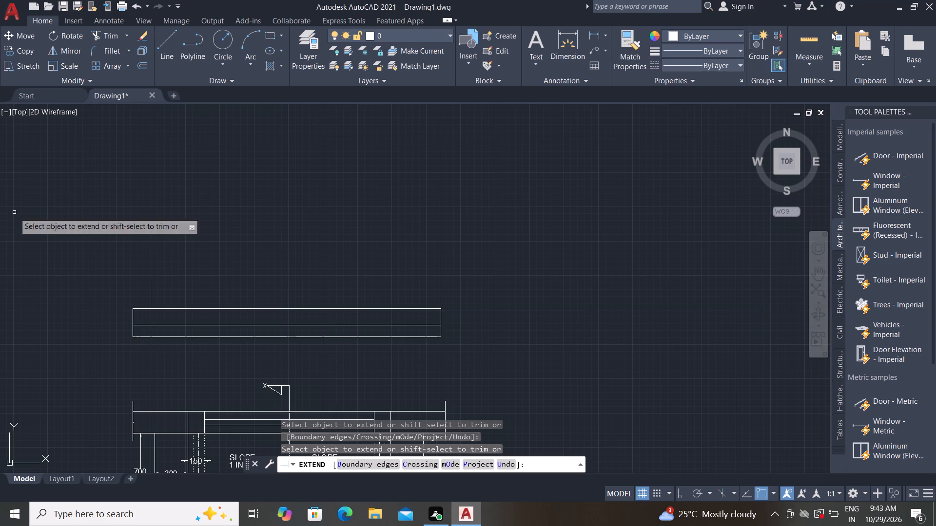
key("Escape")
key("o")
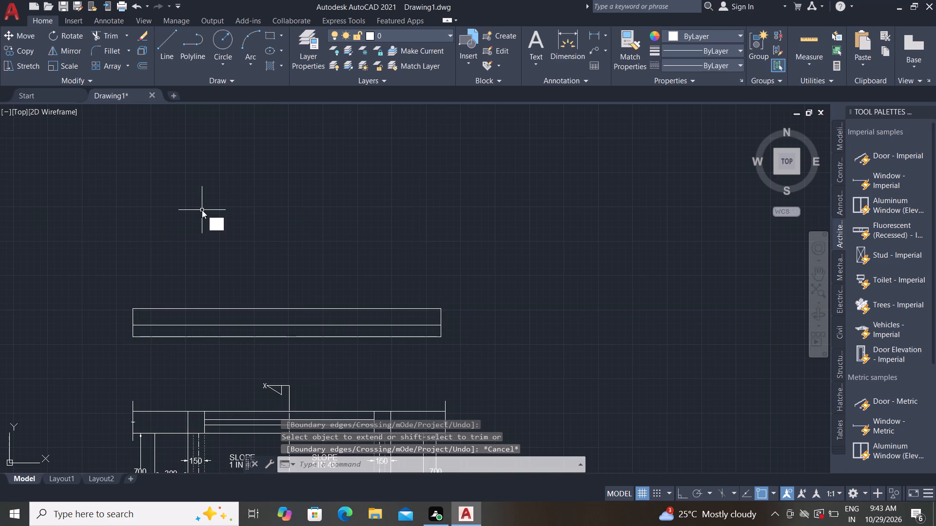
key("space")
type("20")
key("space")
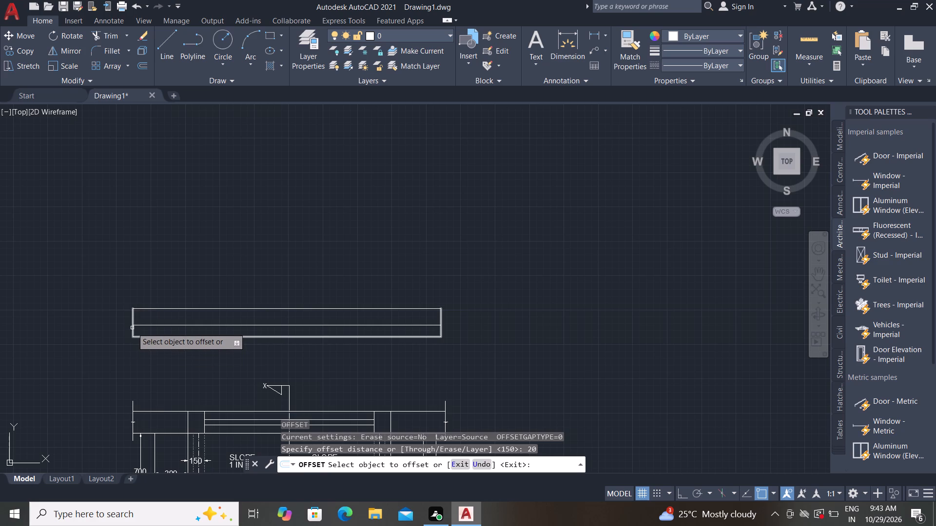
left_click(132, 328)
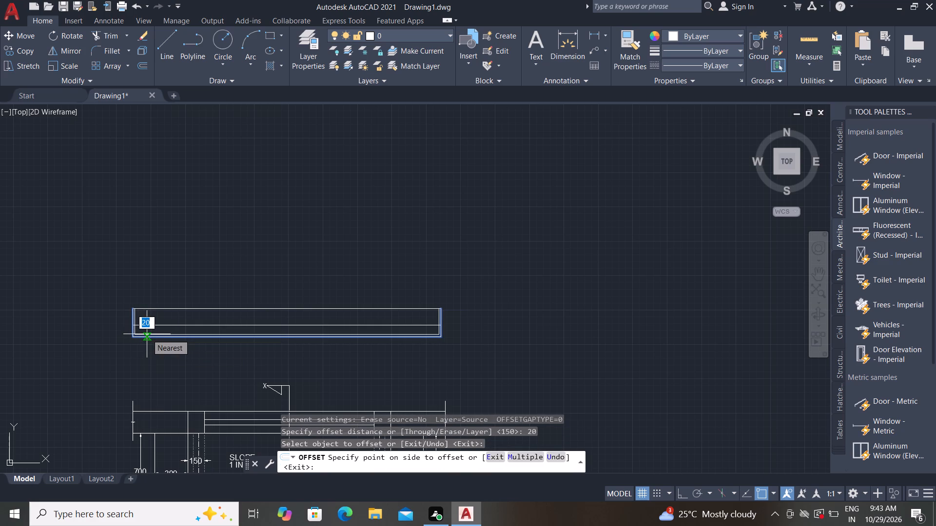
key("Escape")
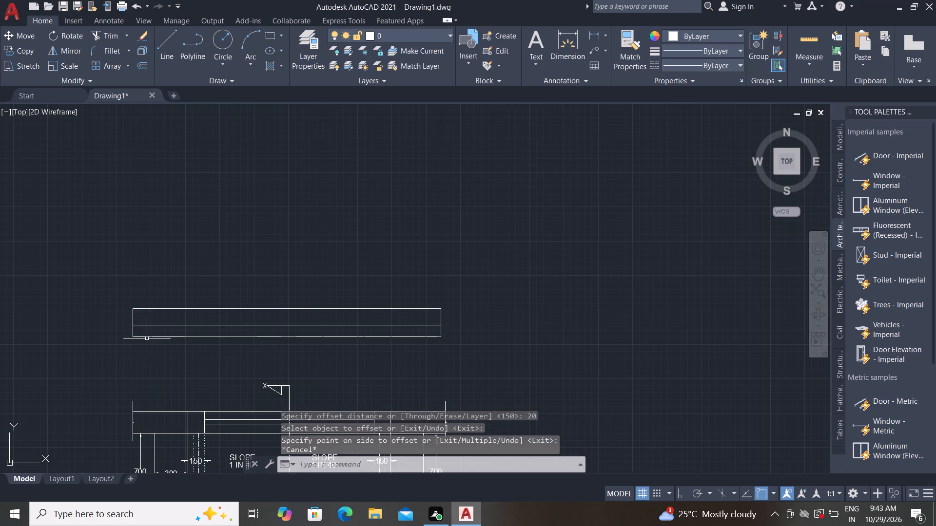
Break the joined end-and-base outline at its lower-left corner so the left end edge becomes separate.
key("b")
key("r")
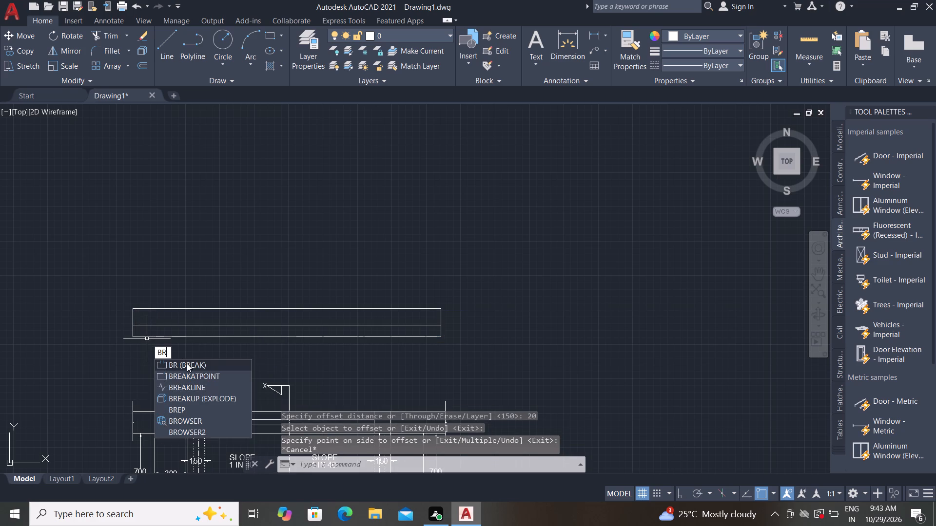
left_click(205, 375)
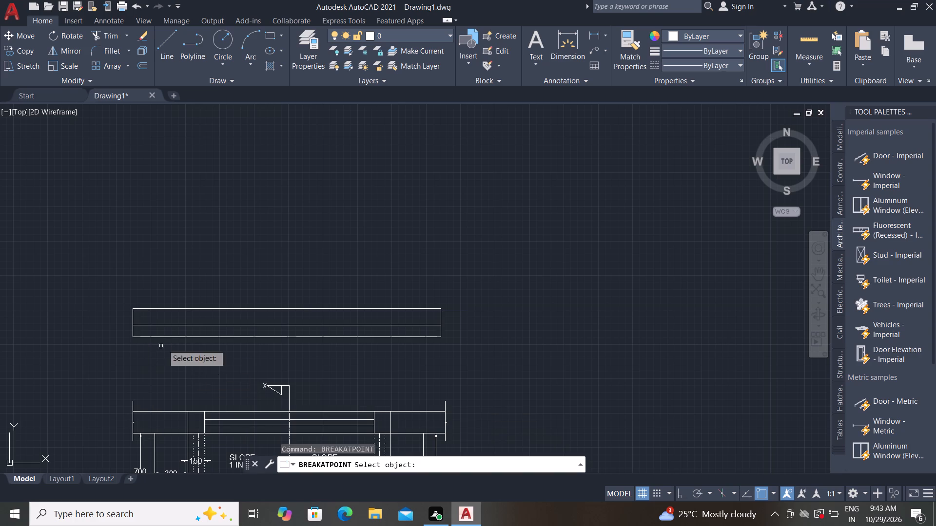
scroll(120, 332, "up", 1)
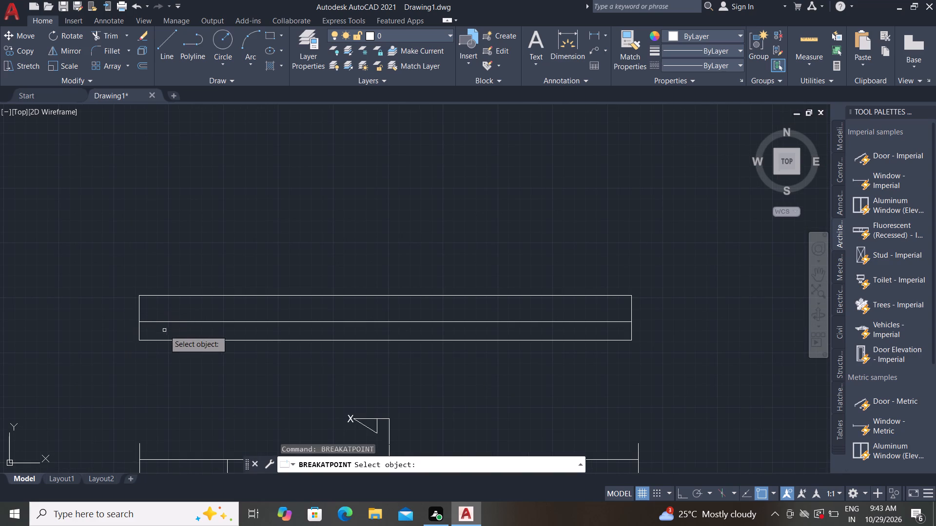
left_click(140, 331)
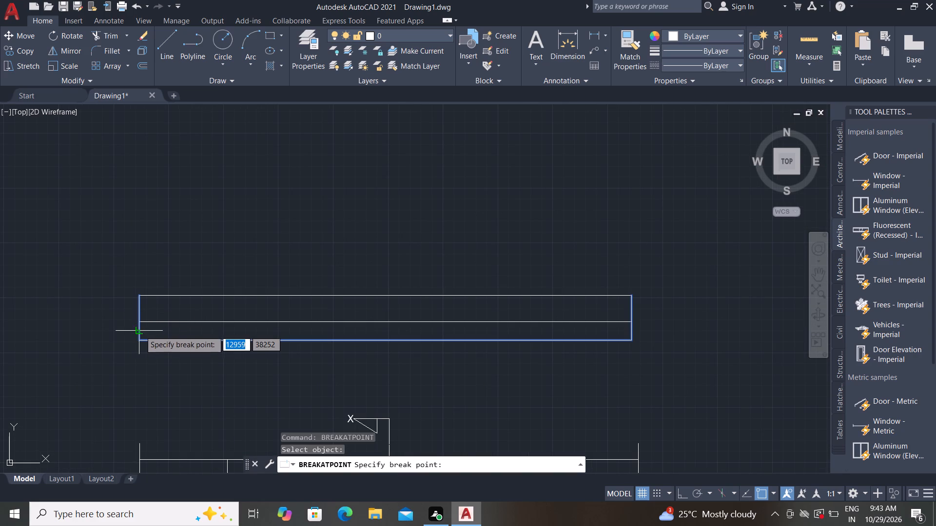
left_click(138, 342)
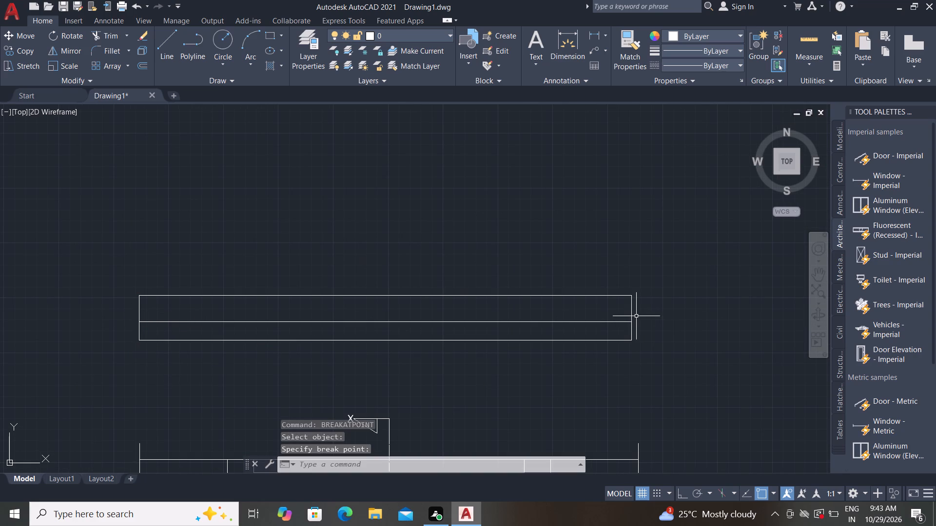
Break the joined end-and-base outline at its lower-right corner so the right end edge becomes separate.
key("space")
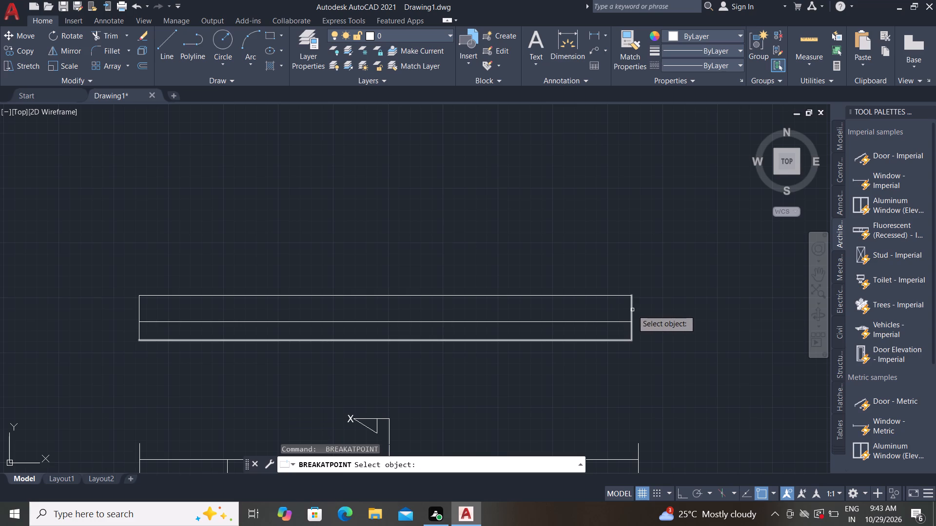
left_click(632, 310)
left_click(631, 343)
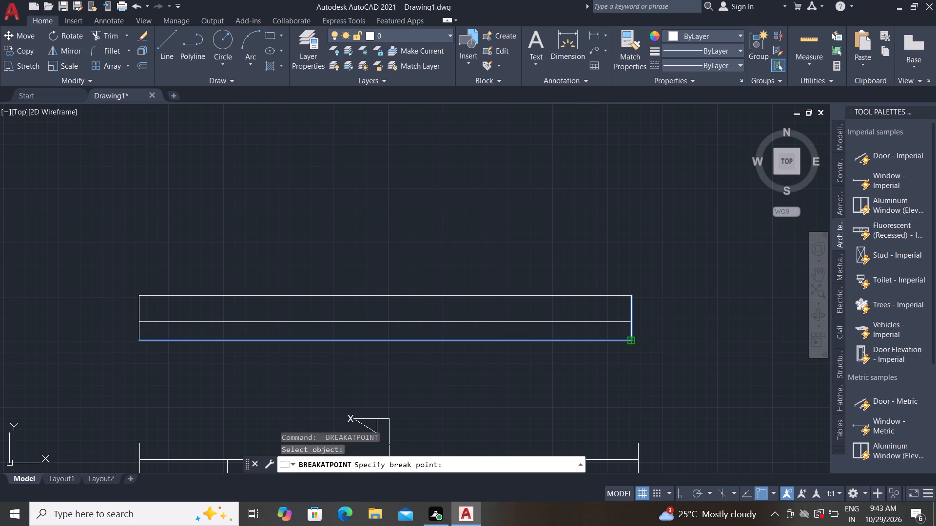
key("Escape")
key("Escape")
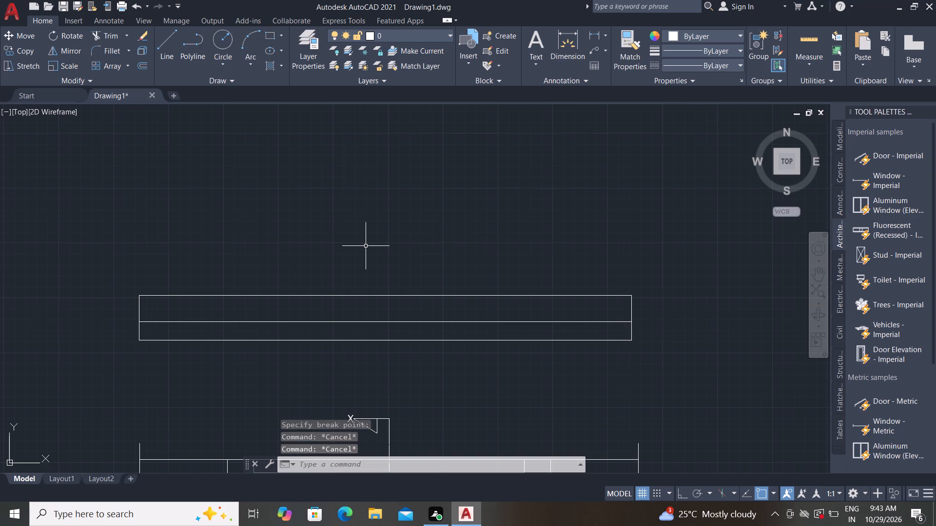
key("Escape")
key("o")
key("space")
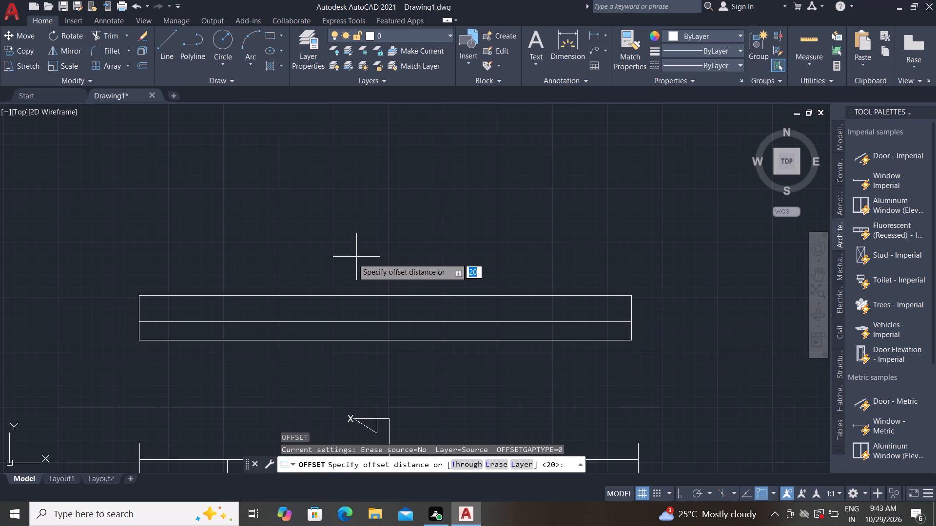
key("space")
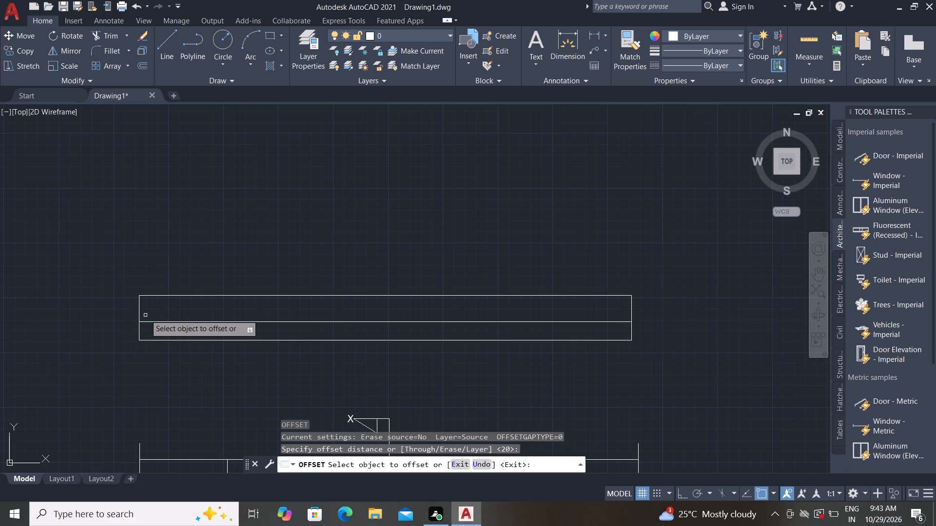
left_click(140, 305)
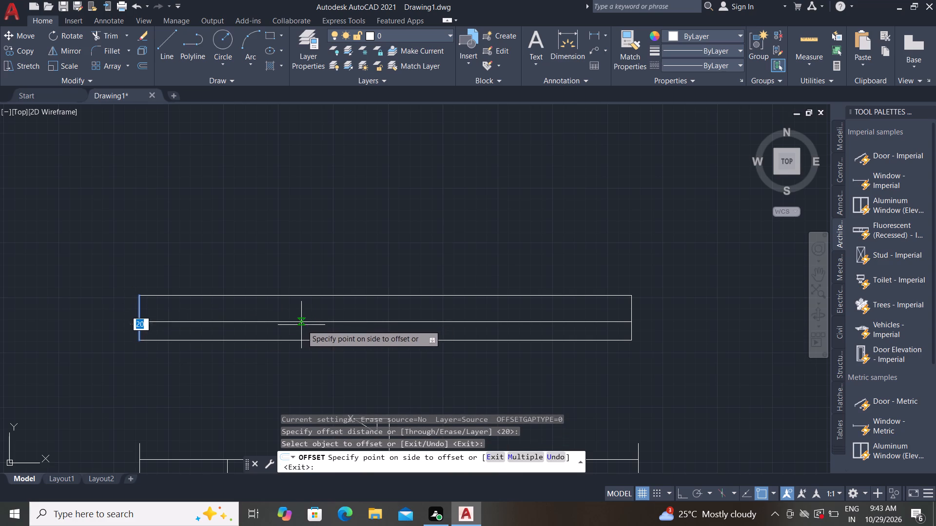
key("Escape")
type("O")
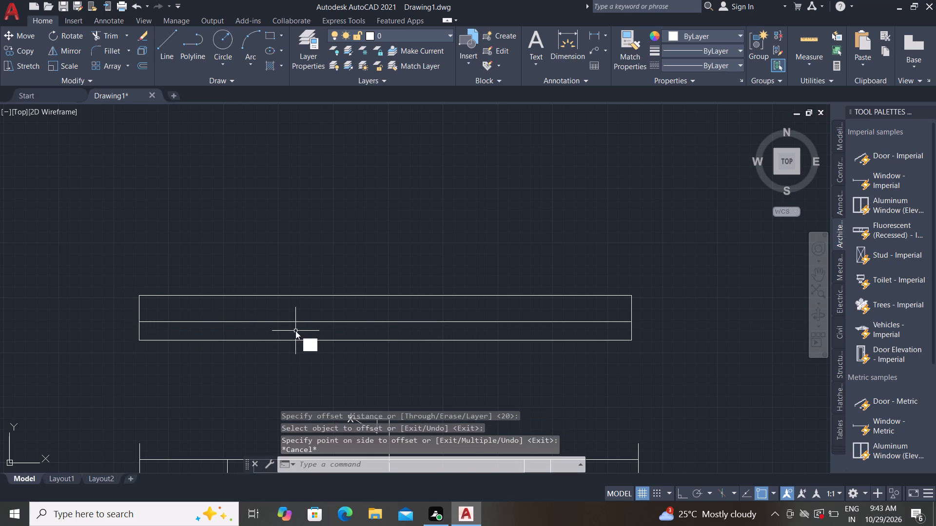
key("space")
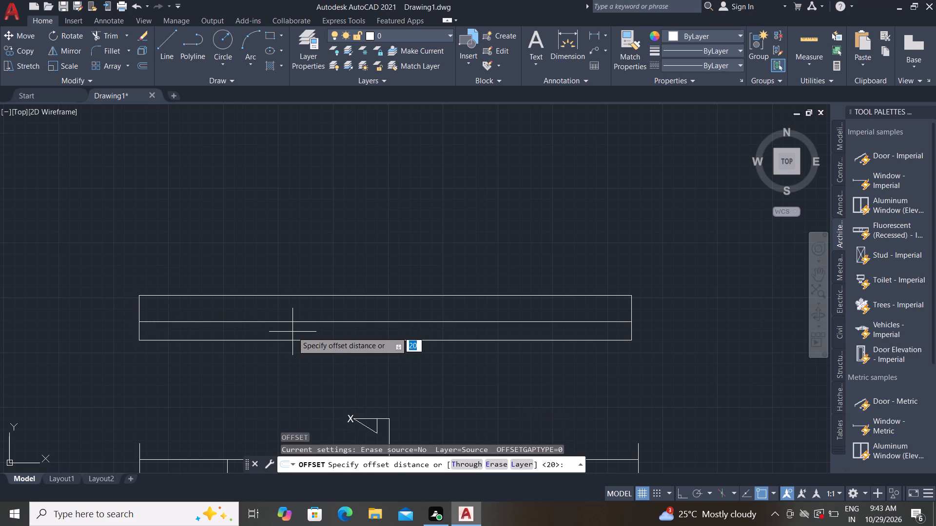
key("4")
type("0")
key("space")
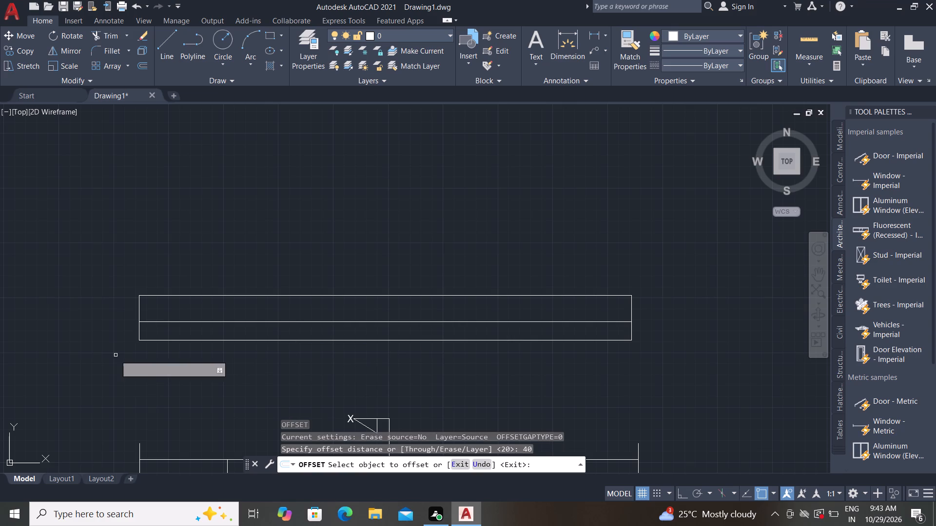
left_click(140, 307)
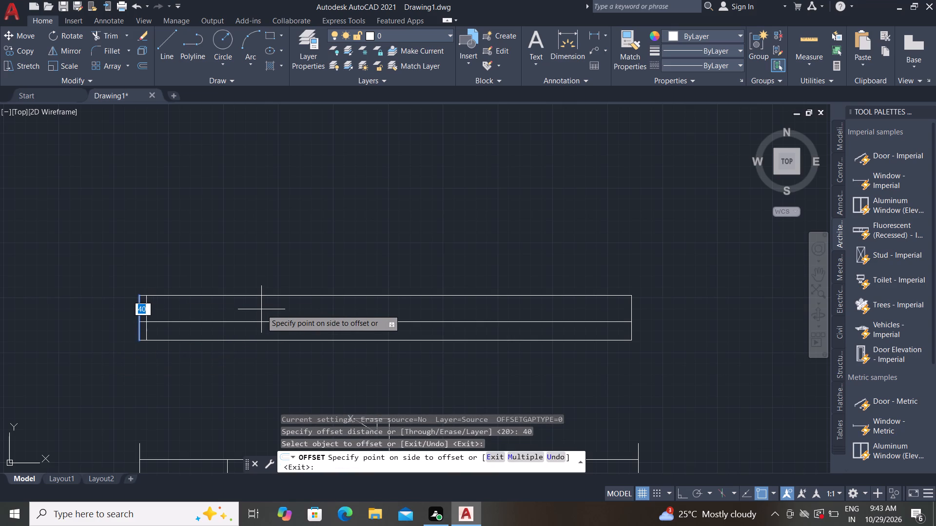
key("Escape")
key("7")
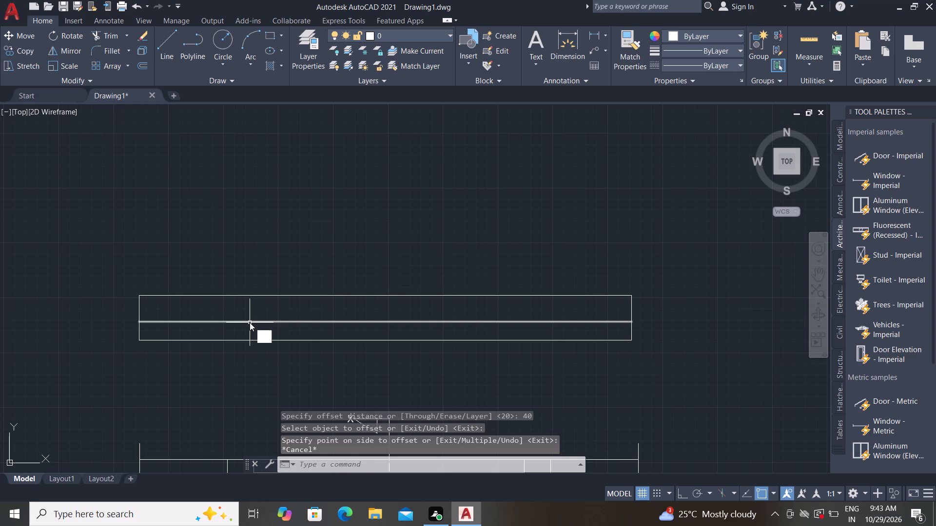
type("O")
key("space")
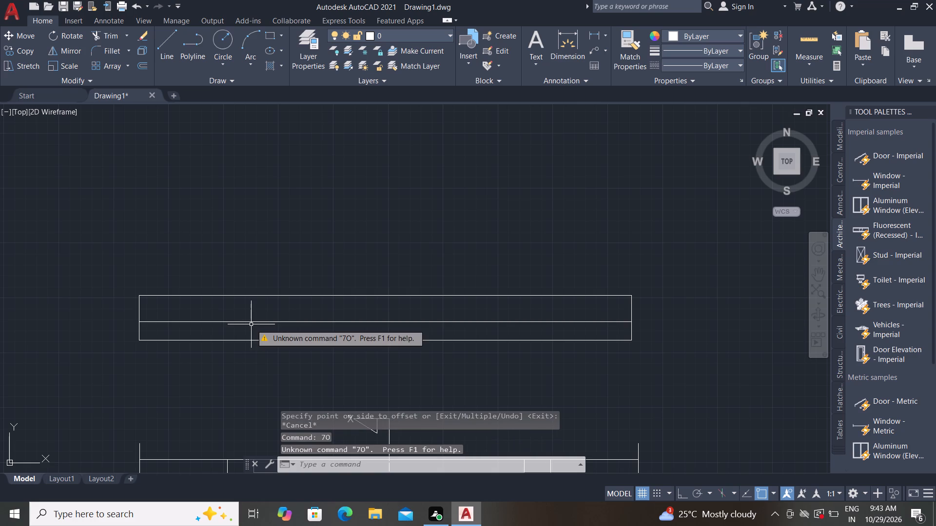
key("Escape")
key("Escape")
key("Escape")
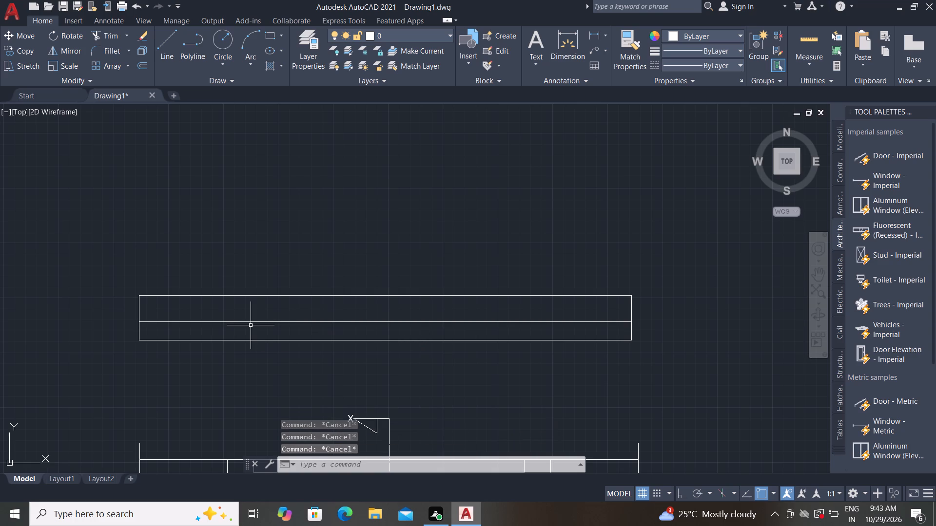
Offset both short end edges of the rectangle above the plan inward by 100.
key("o")
key("space")
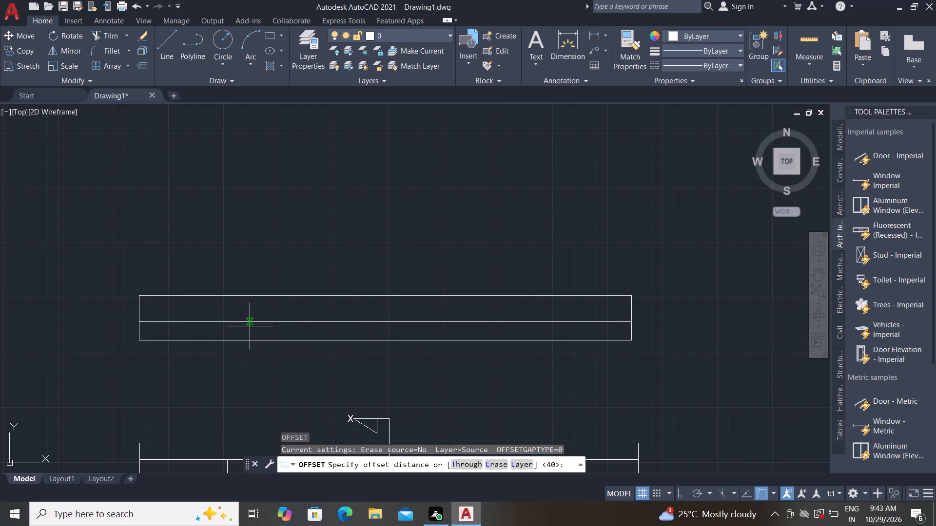
key("6")
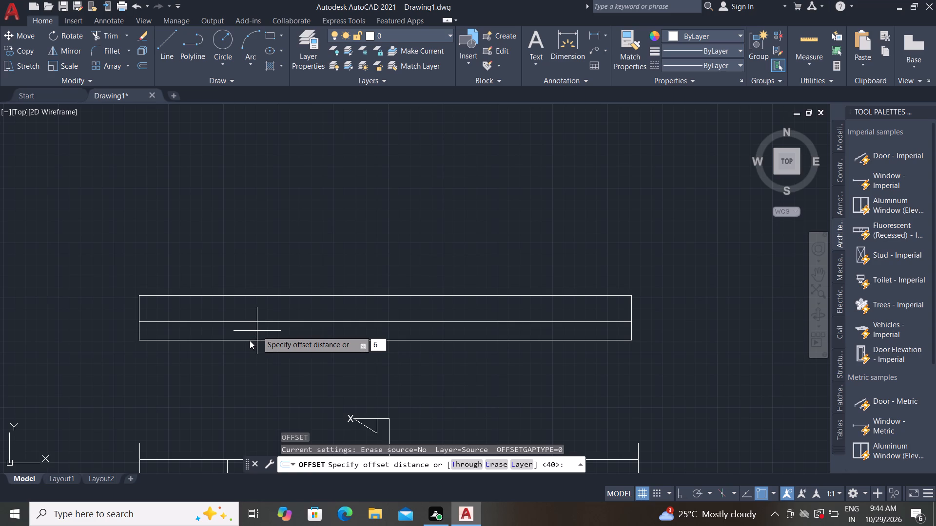
key("BackSpace")
key("1")
type("00")
key("space")
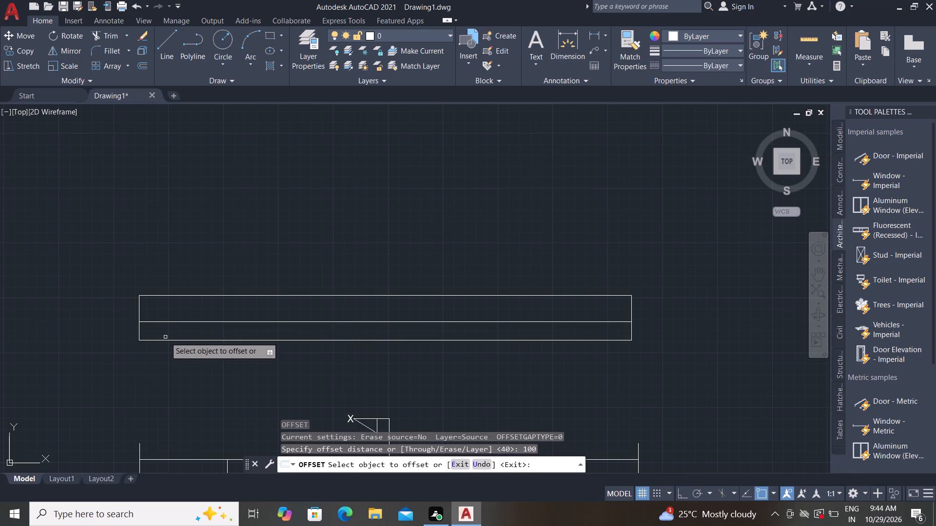
left_click(140, 325)
left_click(271, 304)
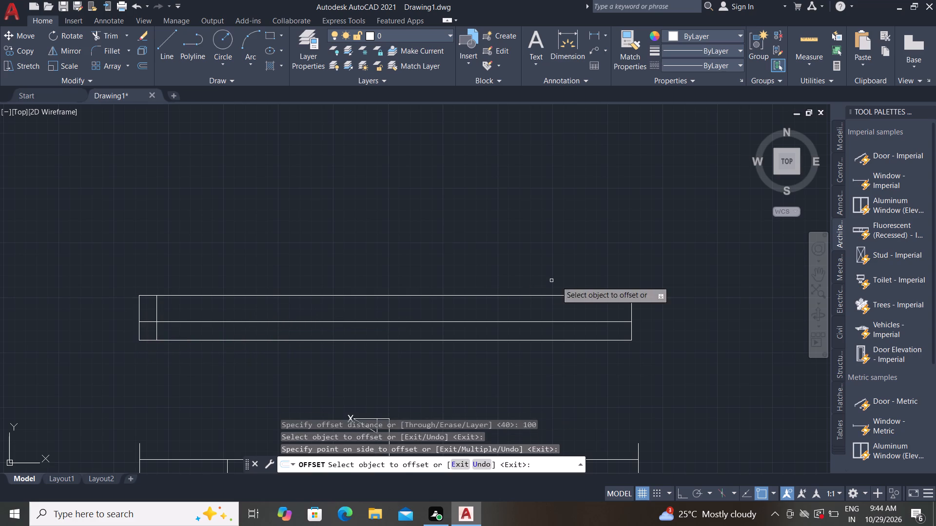
left_click(631, 304)
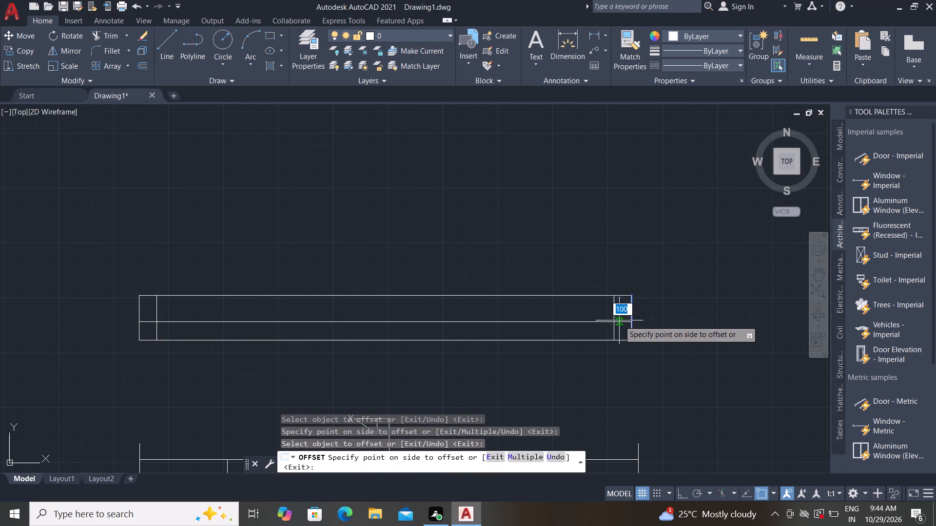
left_click(520, 316)
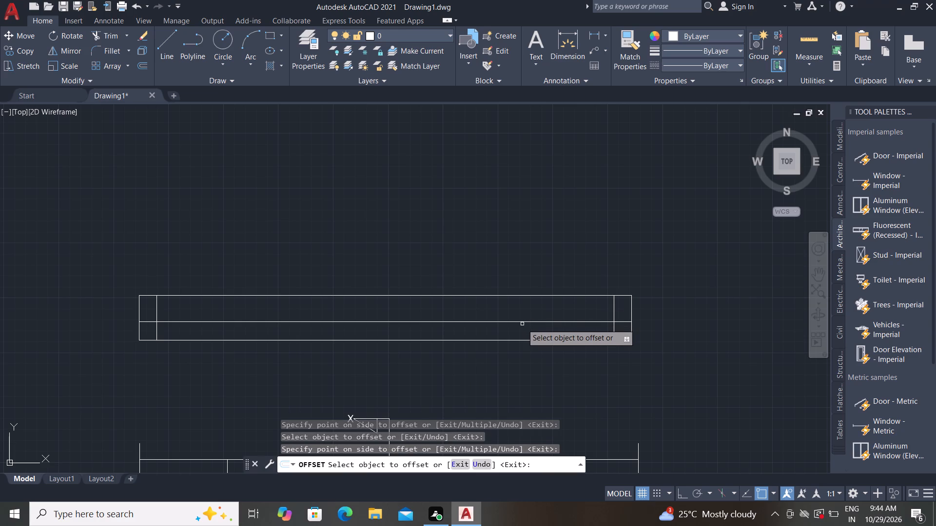
key("Escape")
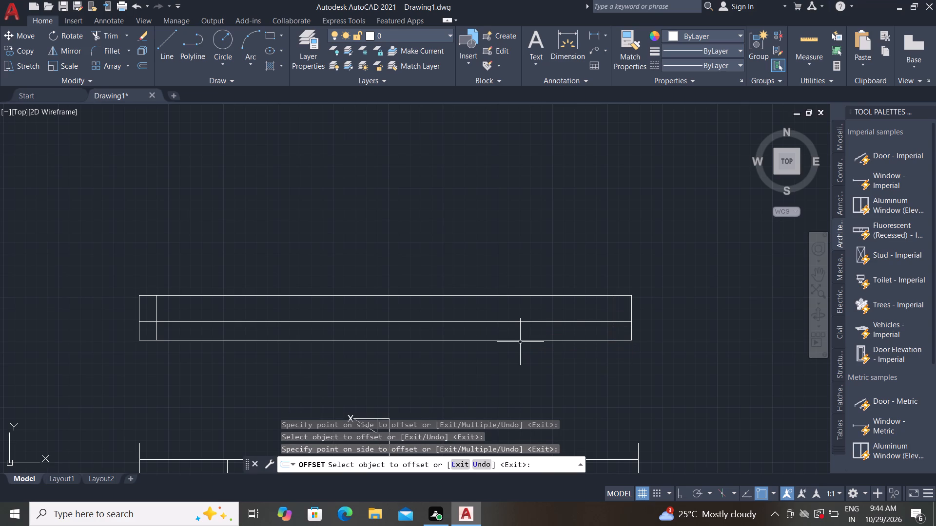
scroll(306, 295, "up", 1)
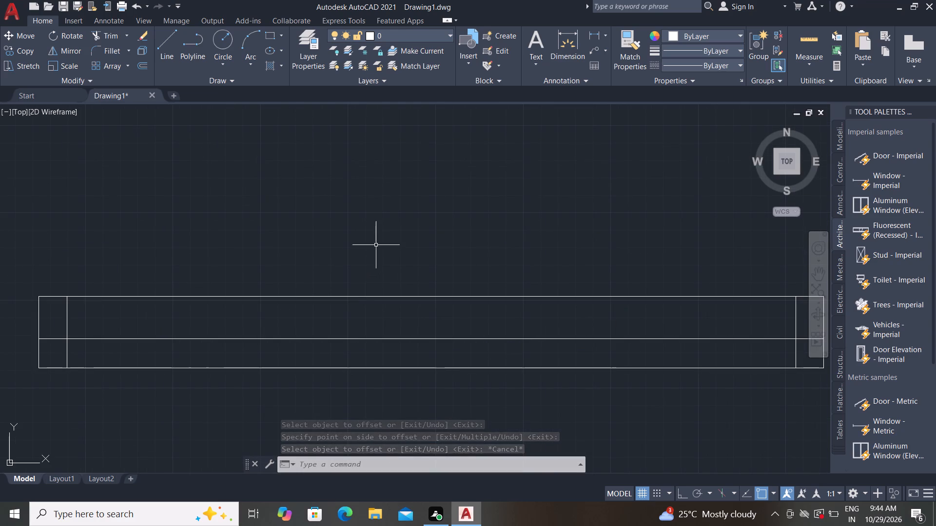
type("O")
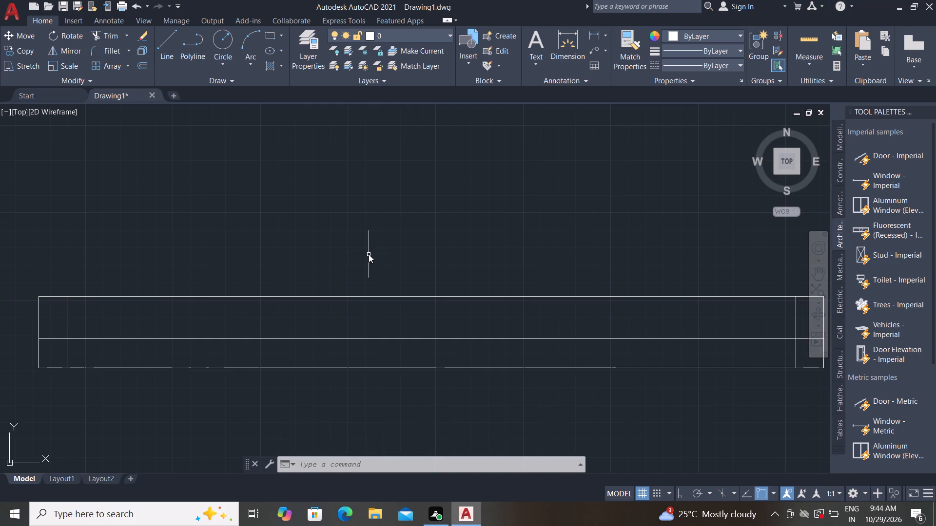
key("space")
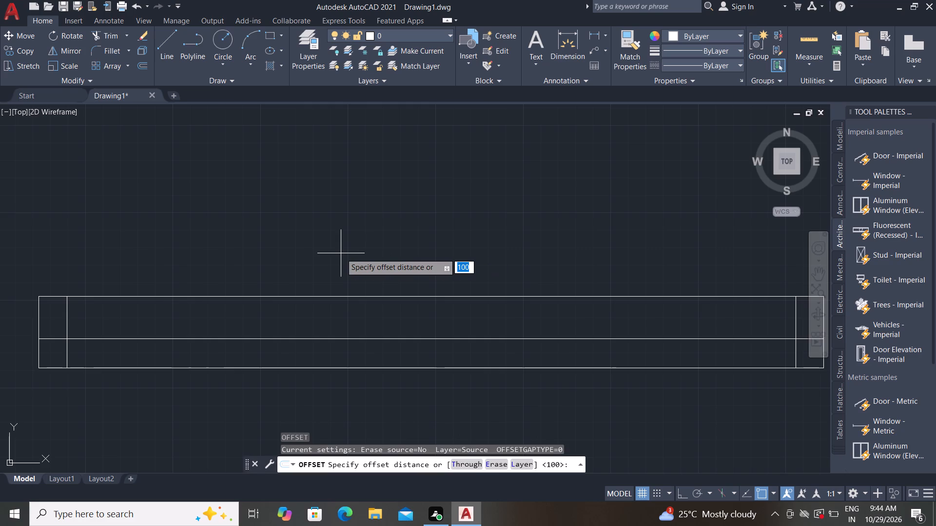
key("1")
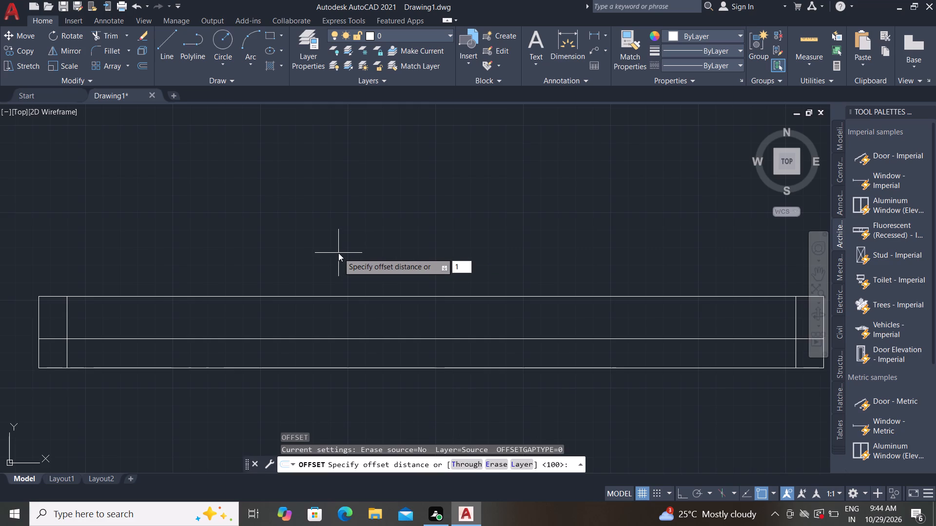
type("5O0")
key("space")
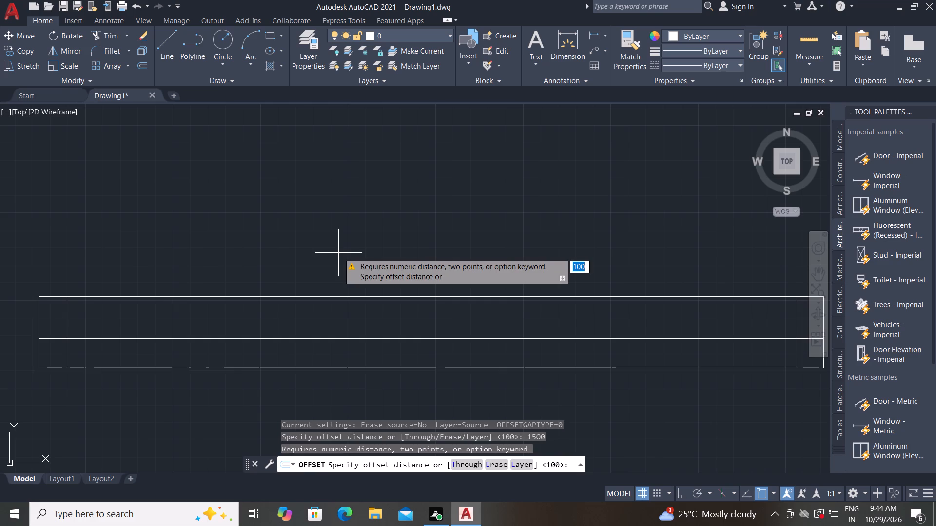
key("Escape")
Offset the topmost horizontal line of the rectangle above the plan upward by 1500.
type("O")
key("space")
key("1")
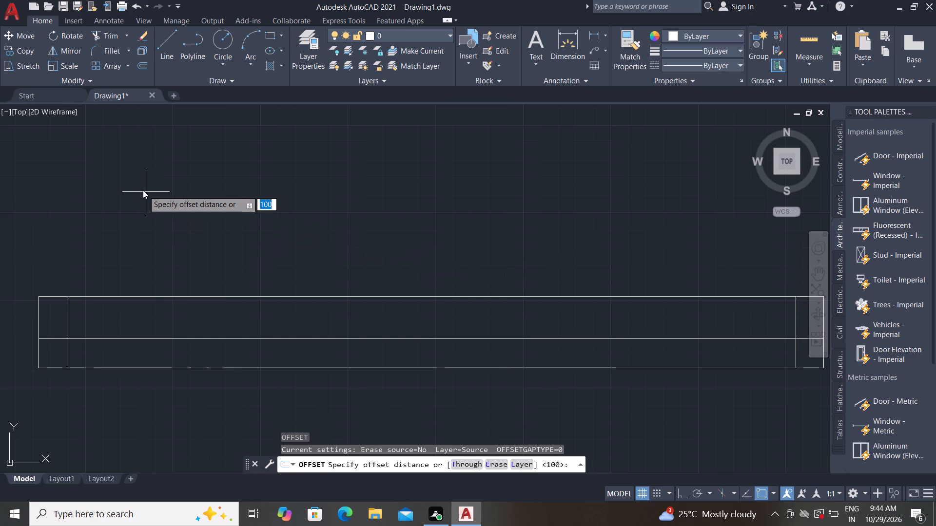
type("500")
key("space")
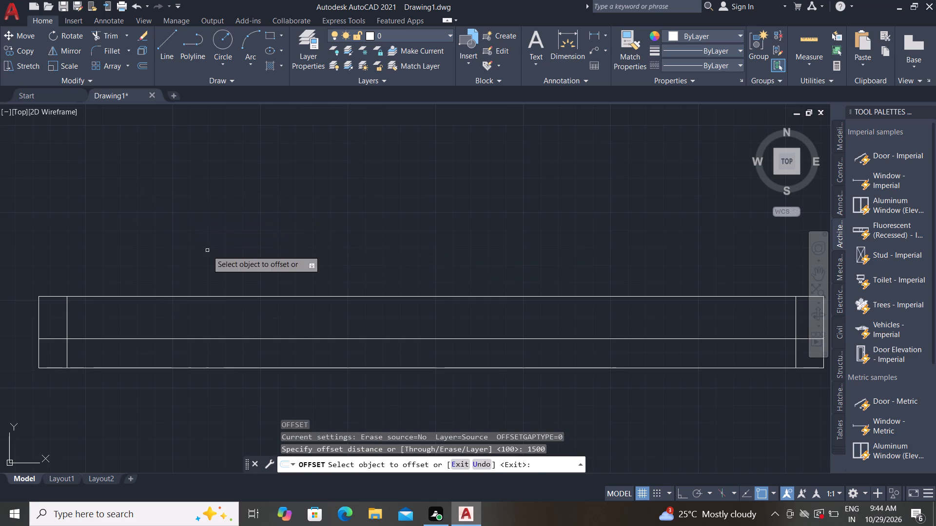
scroll(231, 300, "down", 1)
left_click(247, 295)
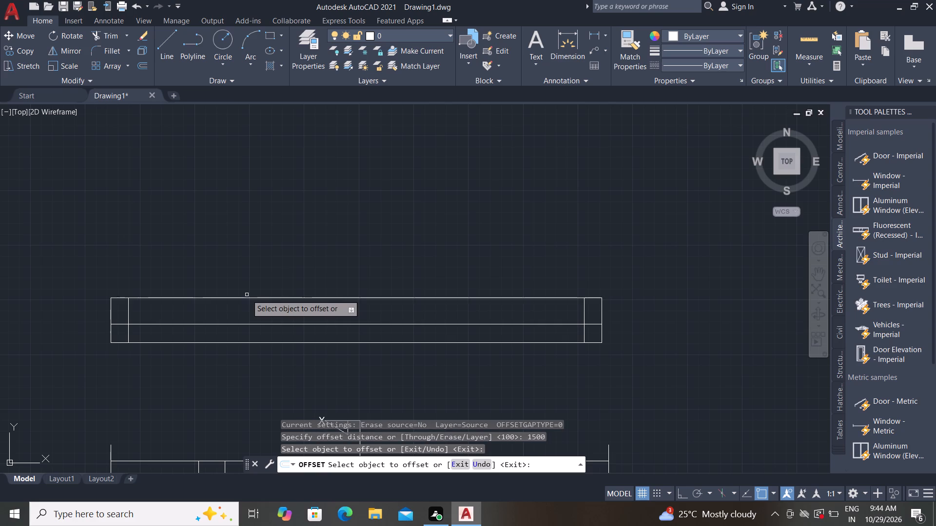
left_click(239, 296)
left_click(242, 297)
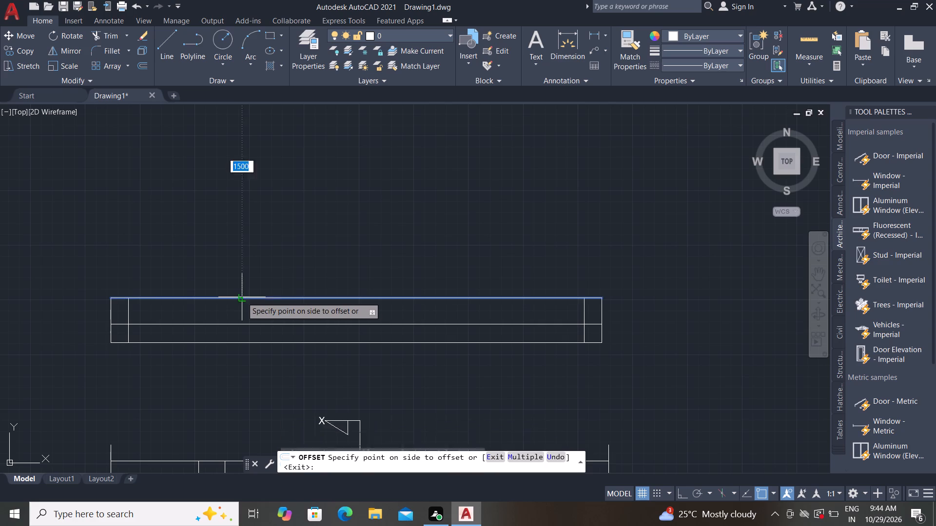
scroll(232, 282, "down", 3)
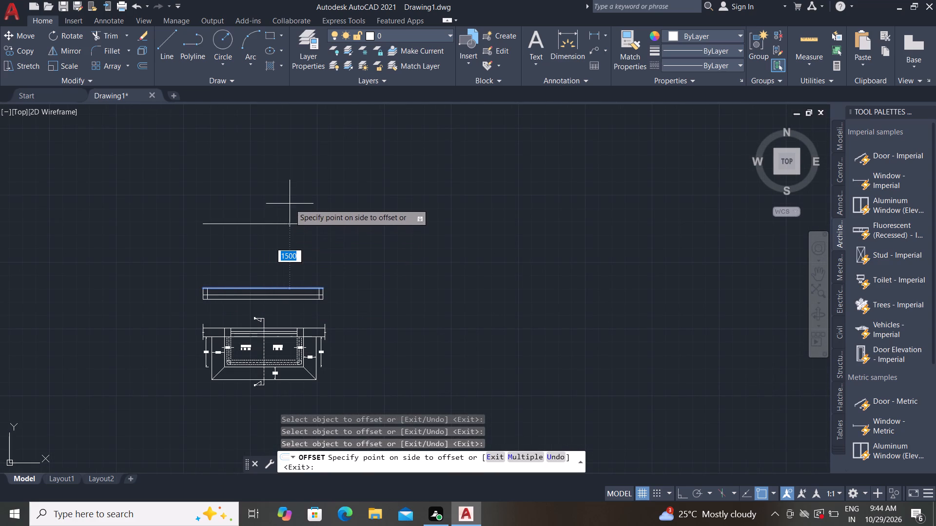
left_click(280, 193)
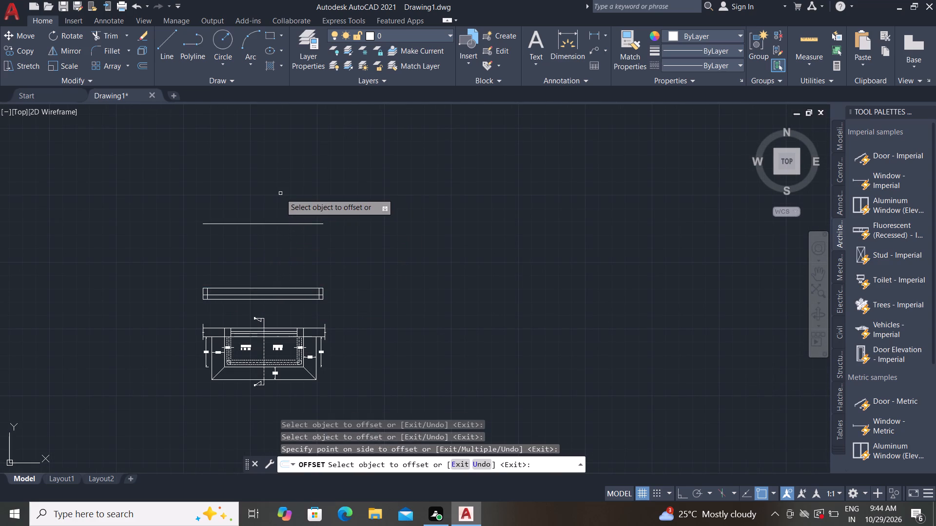
scroll(301, 272, "up", 1)
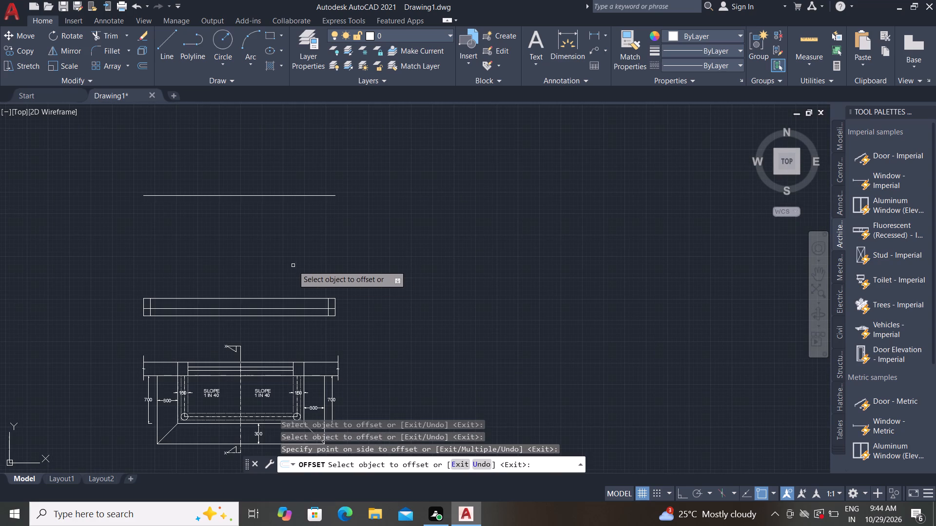
Extend the two inset vertical lines of the thin rectangle above the plan up to the horizontal line above it.
key("Escape")
type("EX")
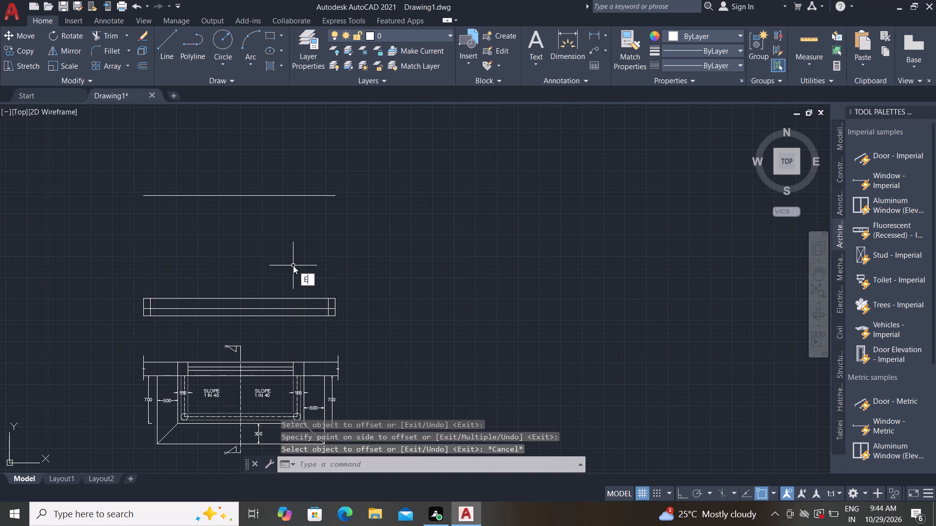
key("space")
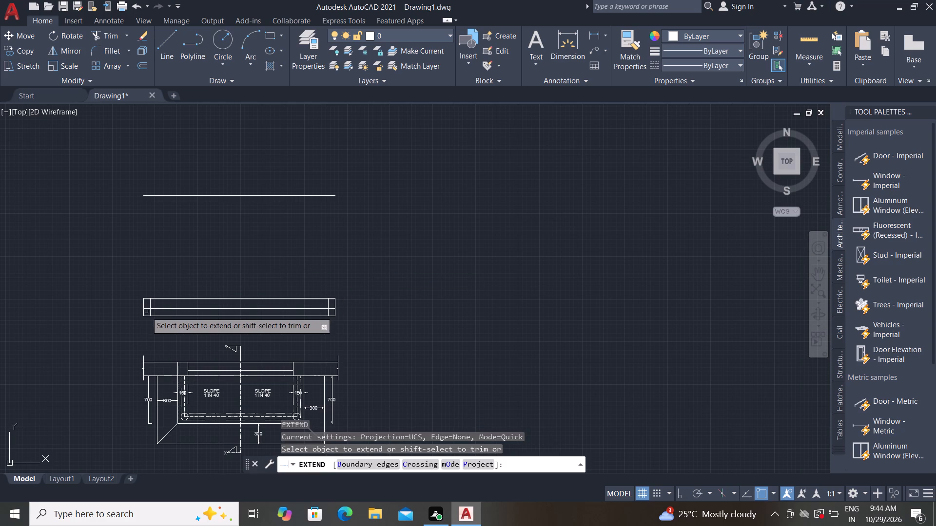
left_click(151, 302)
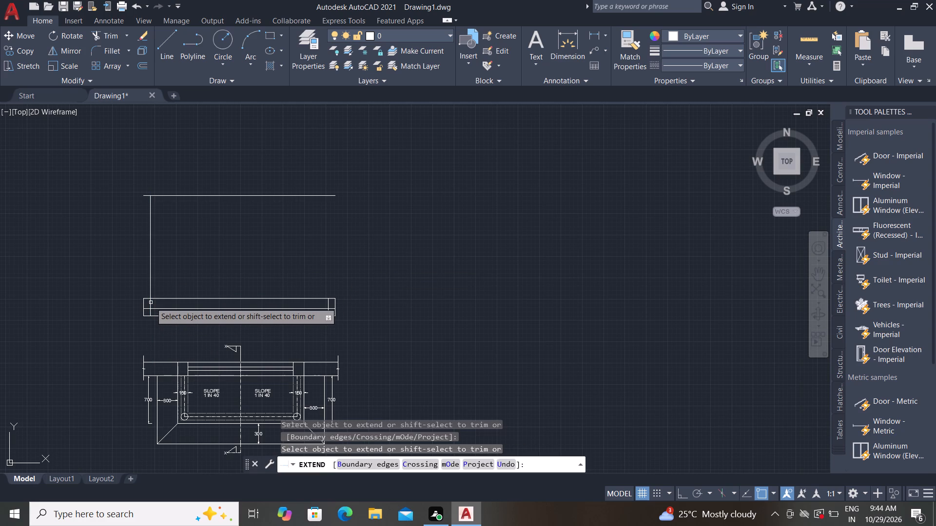
left_click(327, 304)
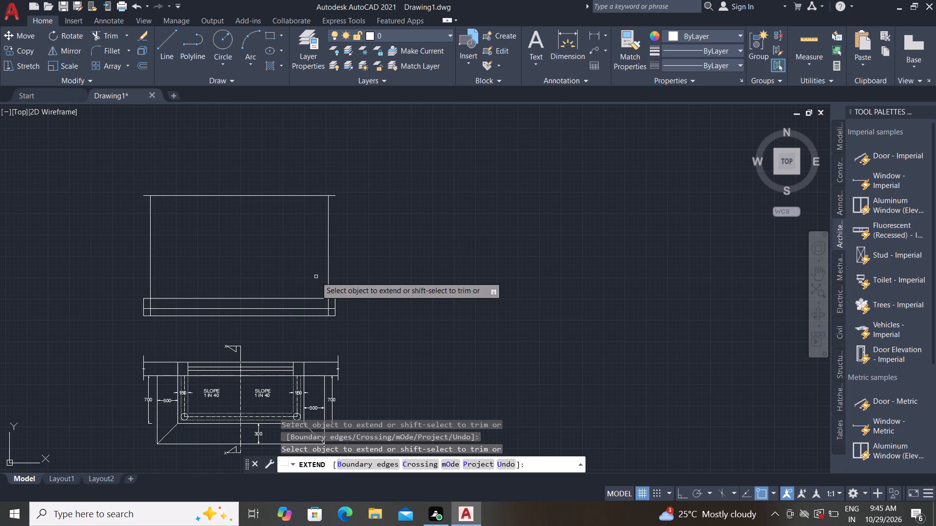
key("Escape")
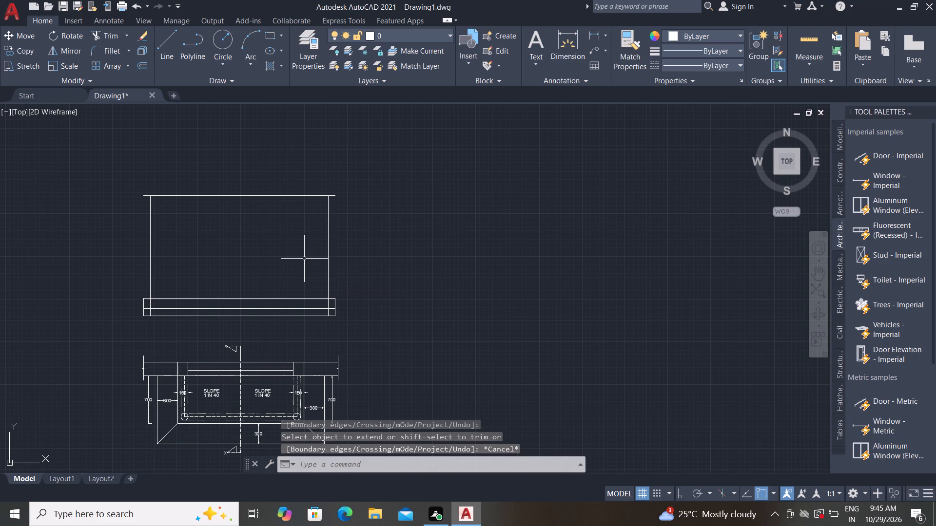
Trim both ends of the thin rectangle's upper strip back to the inset verticals, and trim the verticals inside its lower strip.
type("TR")
key("space")
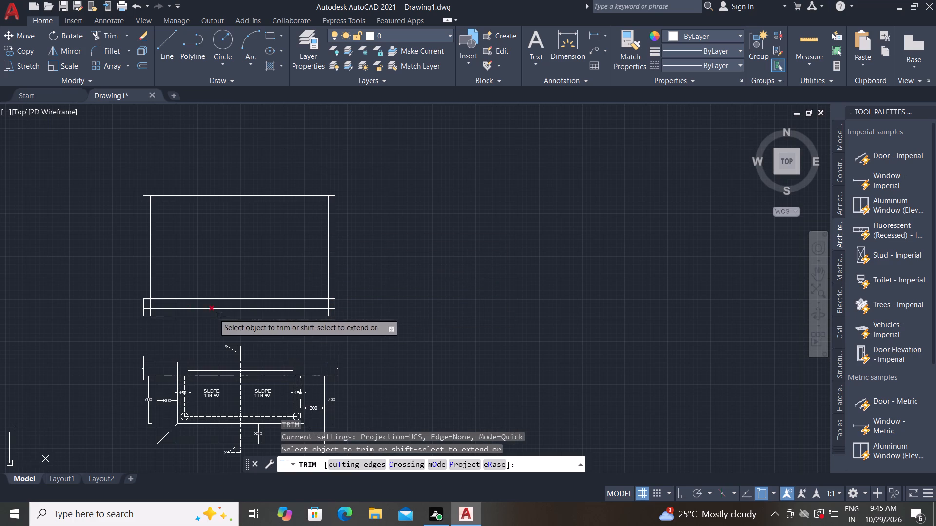
scroll(136, 321, "up", 2)
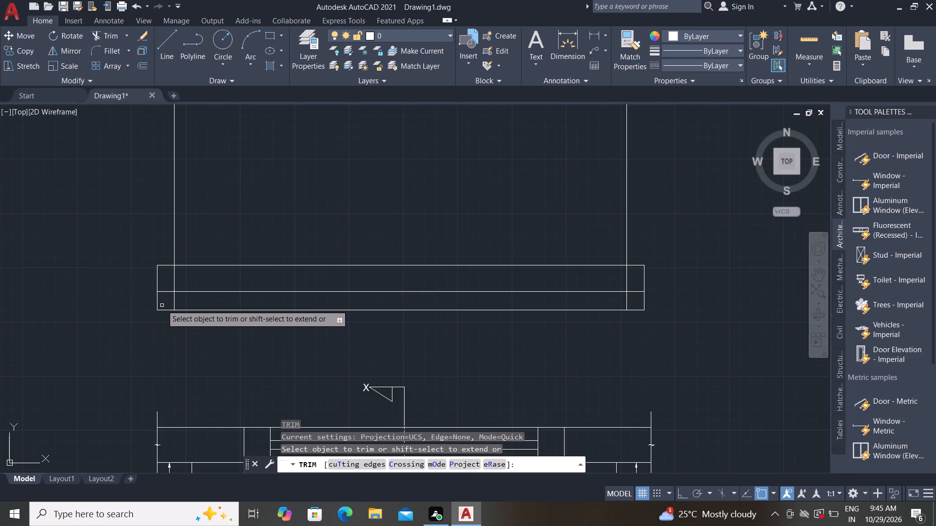
left_click(158, 285)
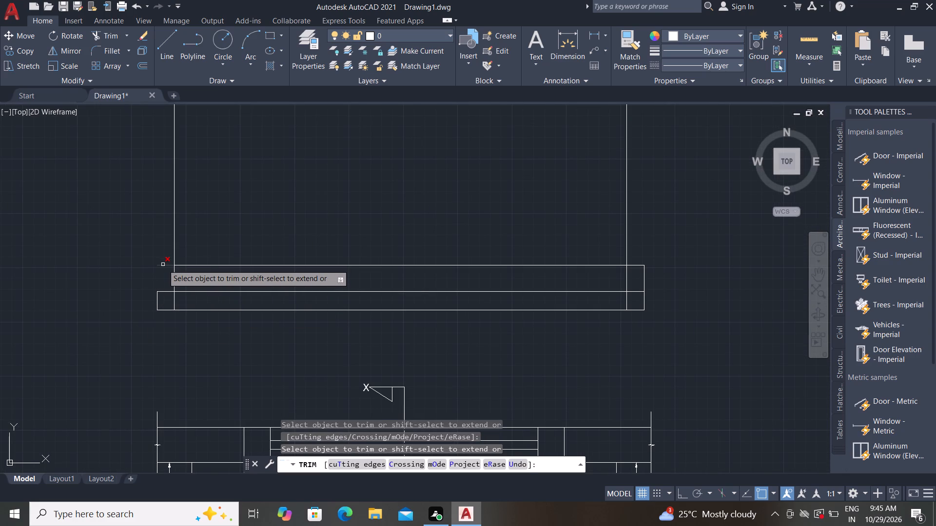
left_click(163, 264)
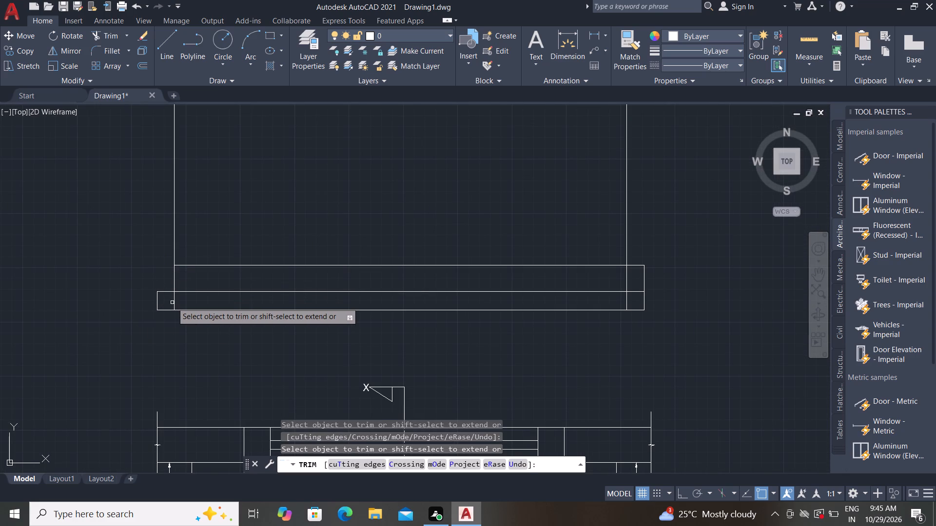
left_click(172, 302)
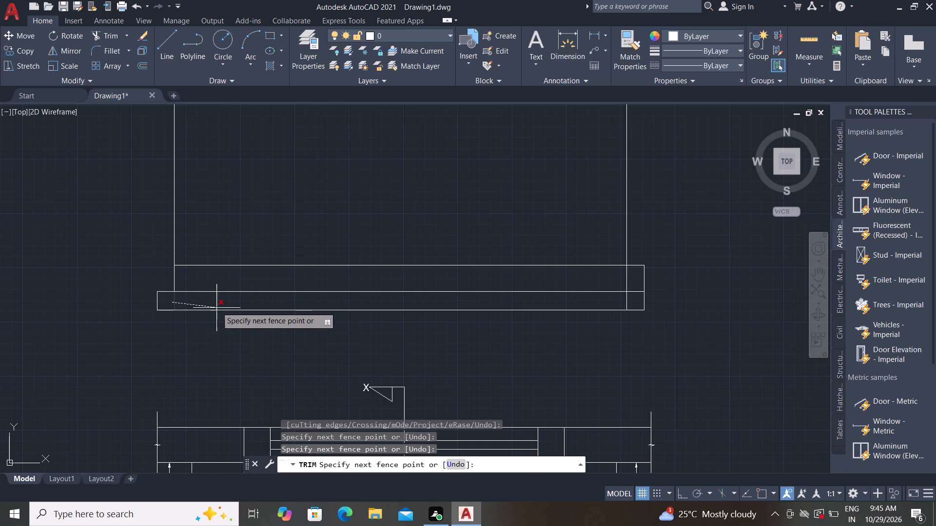
left_click(218, 301)
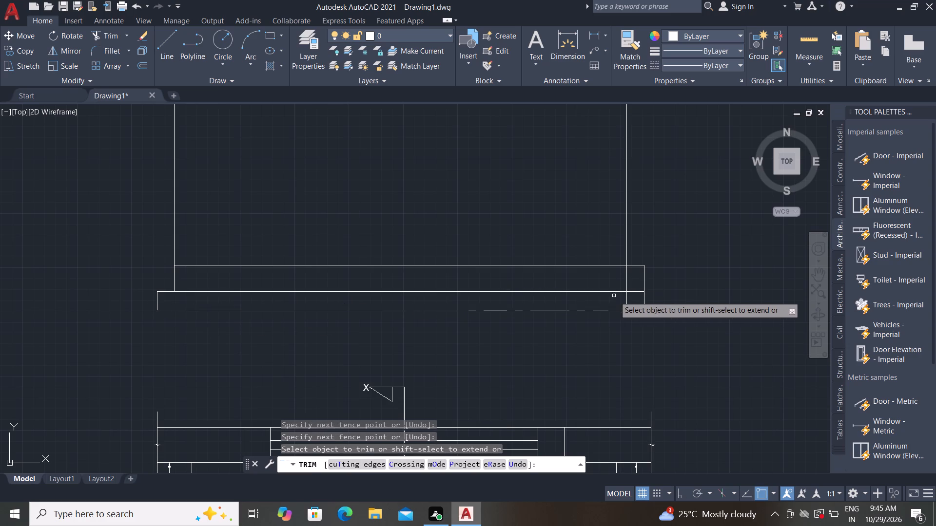
left_click(622, 298)
left_click(632, 299)
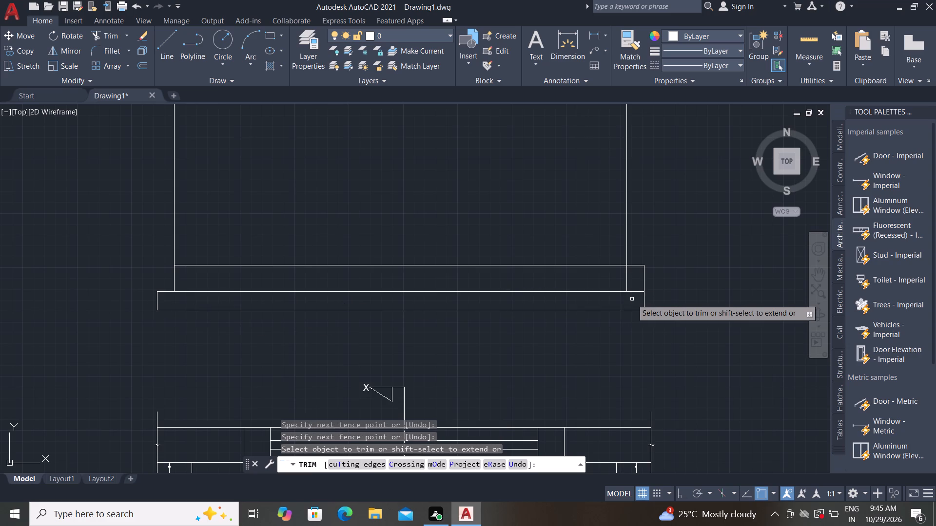
left_click(639, 253)
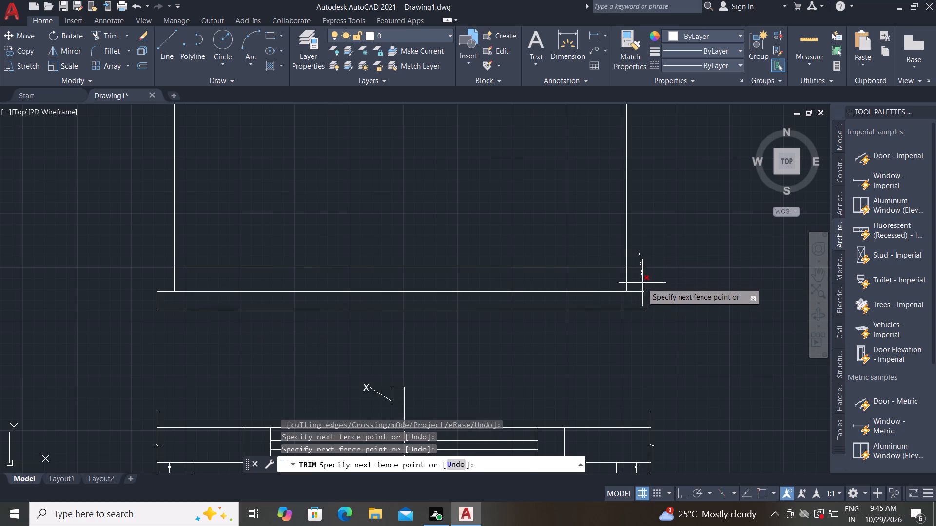
left_click(650, 286)
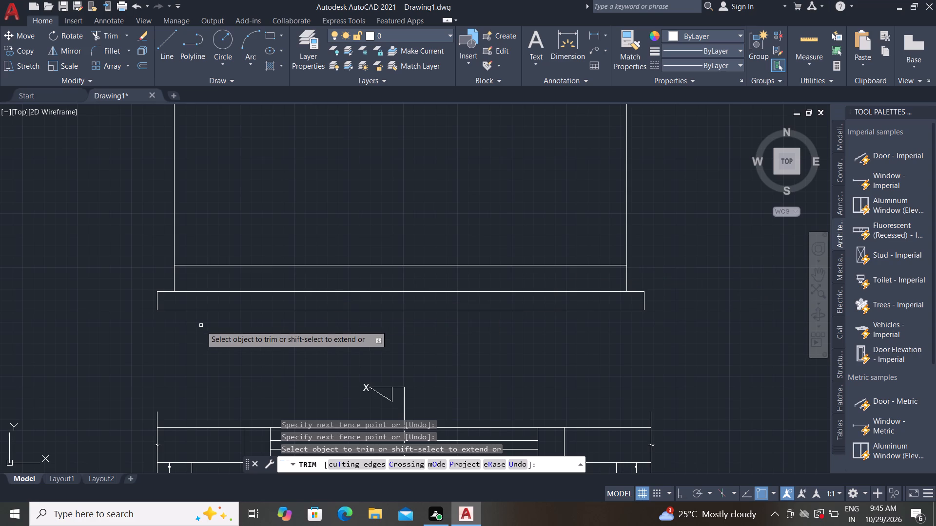
key("Escape")
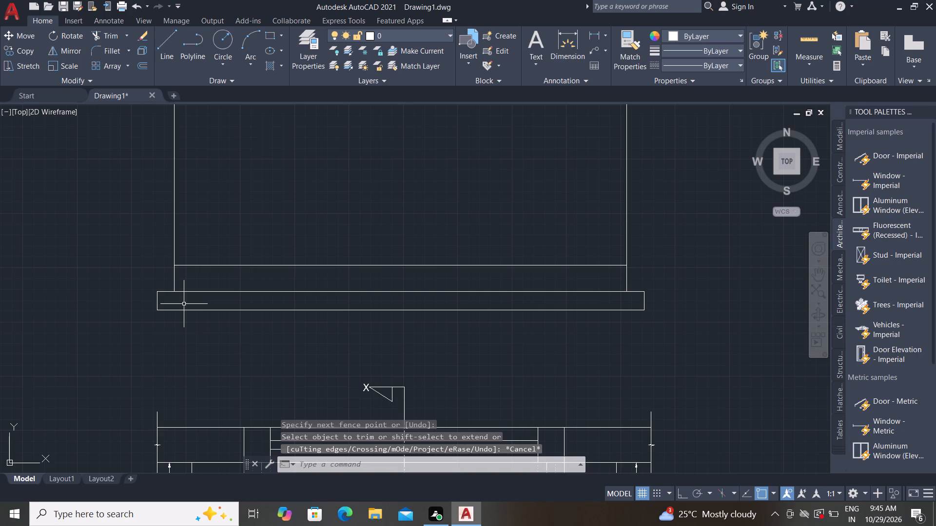
Offset the top horizontal line of the strip above the base downward by 50.
type("O 50")
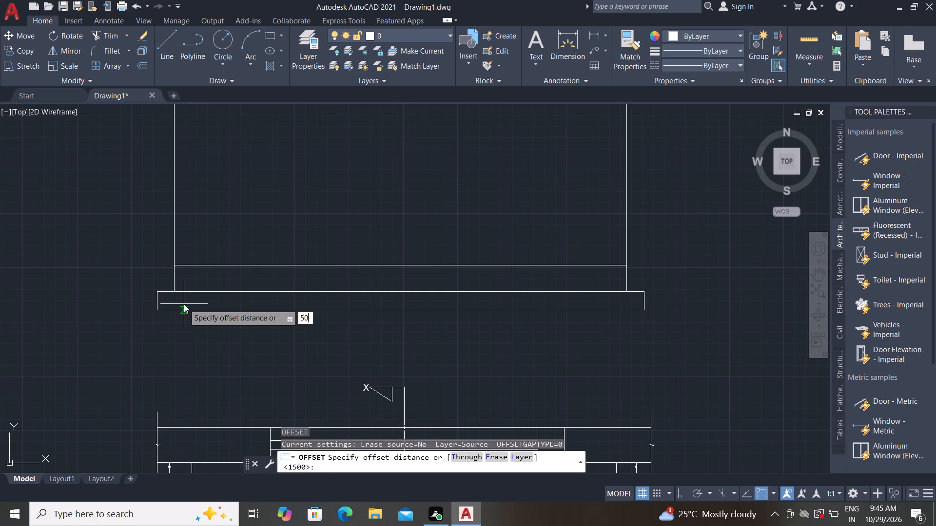
key("space")
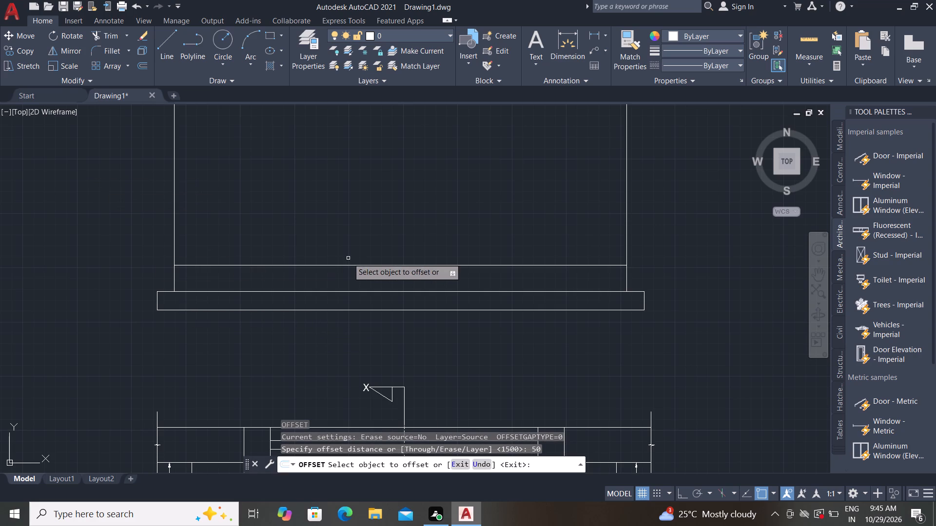
left_click(354, 266)
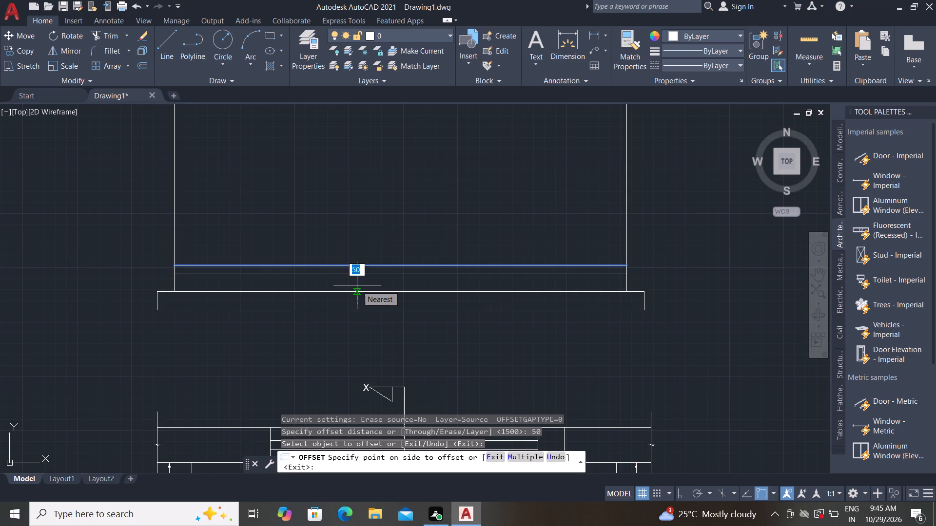
left_click(357, 285)
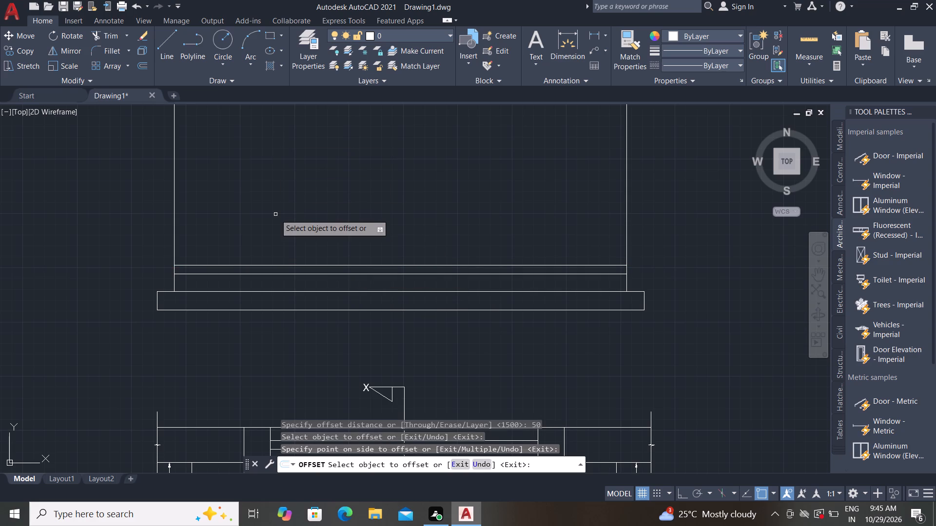
middle_click(275, 214)
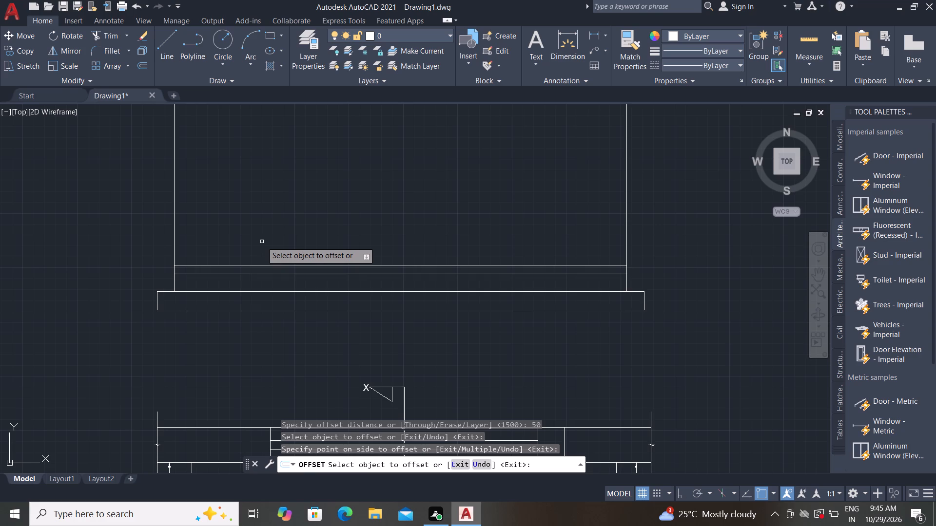
key("Escape")
key("Escape")
key("Escape")
key("Escape")
key("Escape")
key("Escape")
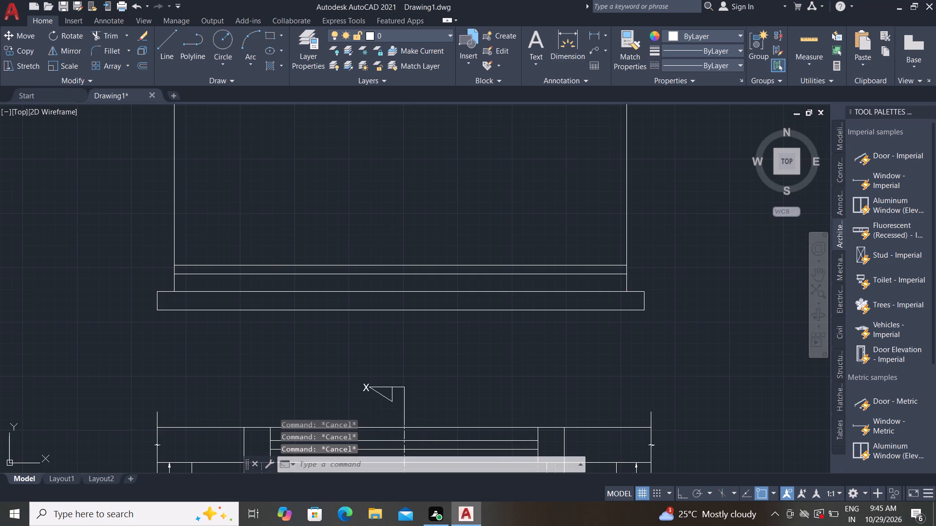
Offset both tall vertical side lines inward by 100.
type("O 1")
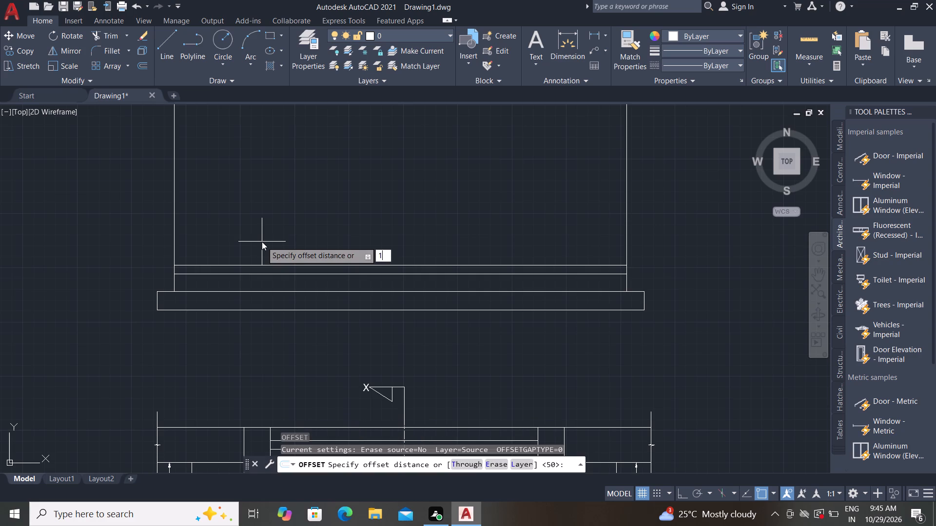
type("00")
key("space")
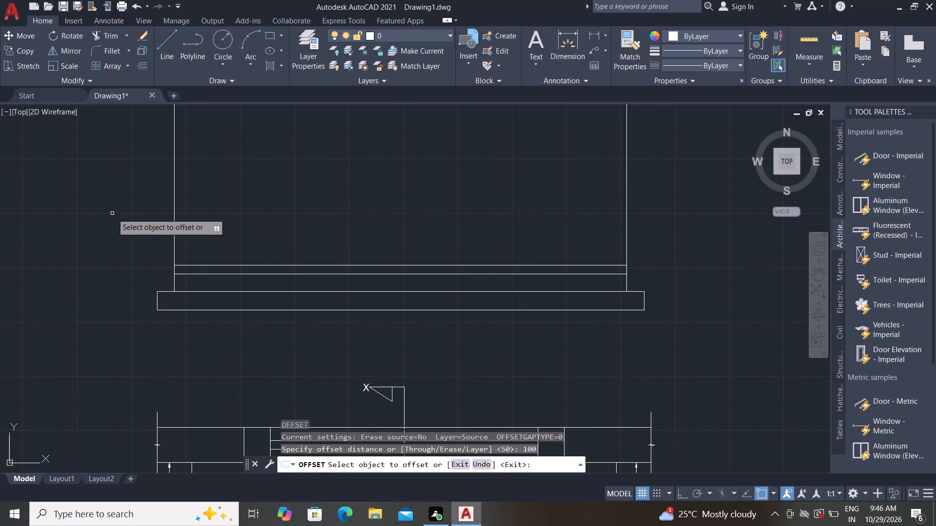
left_click(173, 205)
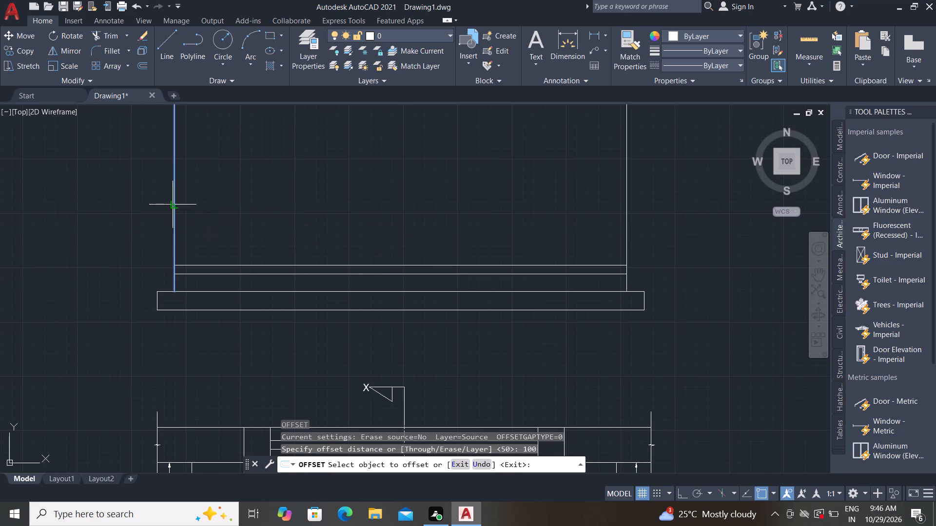
left_click(308, 206)
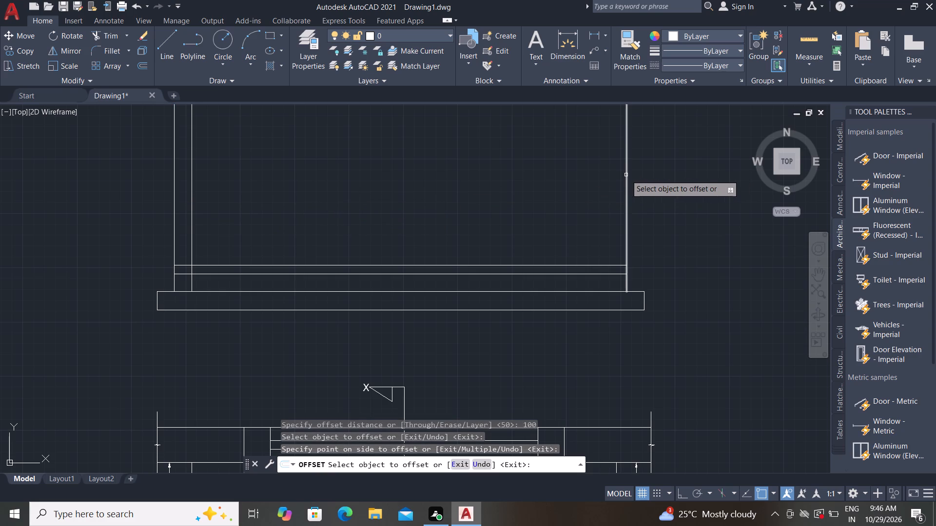
left_click(626, 175)
left_click(382, 192)
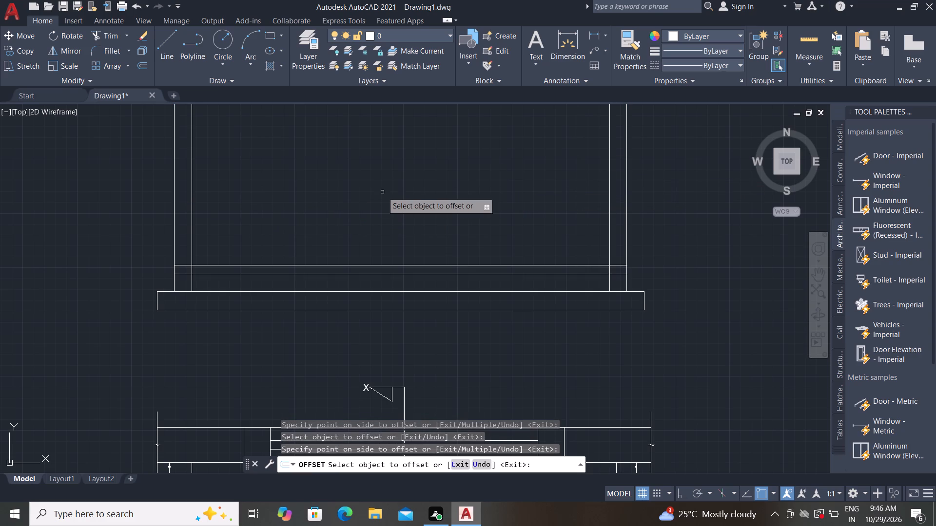
key("Escape")
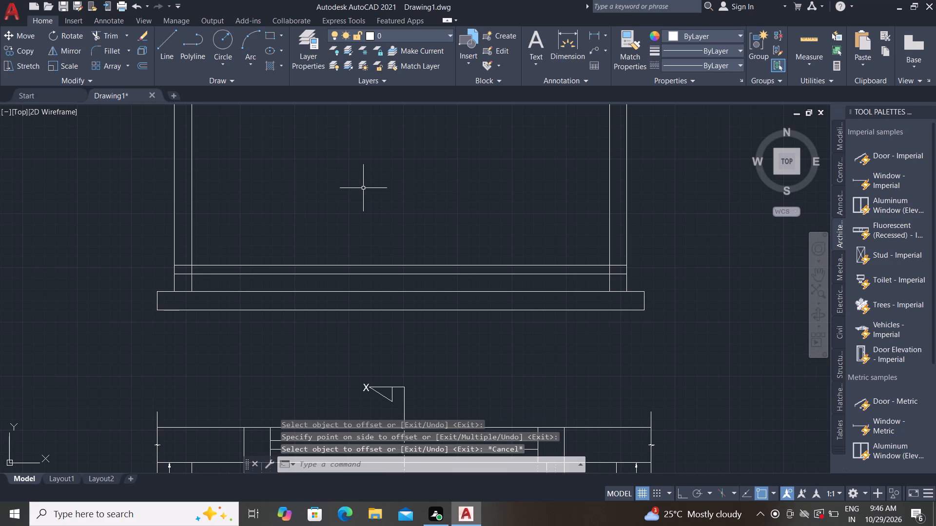
Trim the two horizontal lines above the base where they cross between the paired verticals on both sides.
type("TR")
key("space")
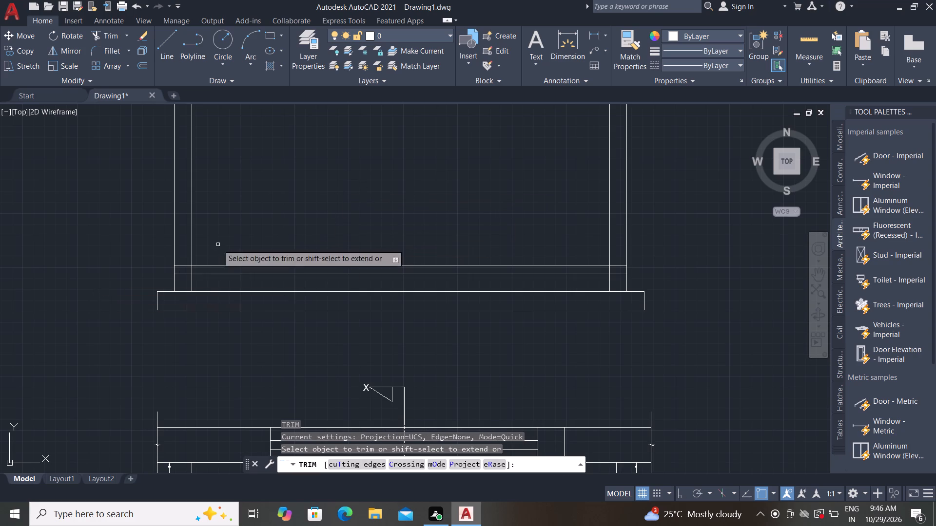
scroll(187, 284, "up", 2)
left_click(185, 198)
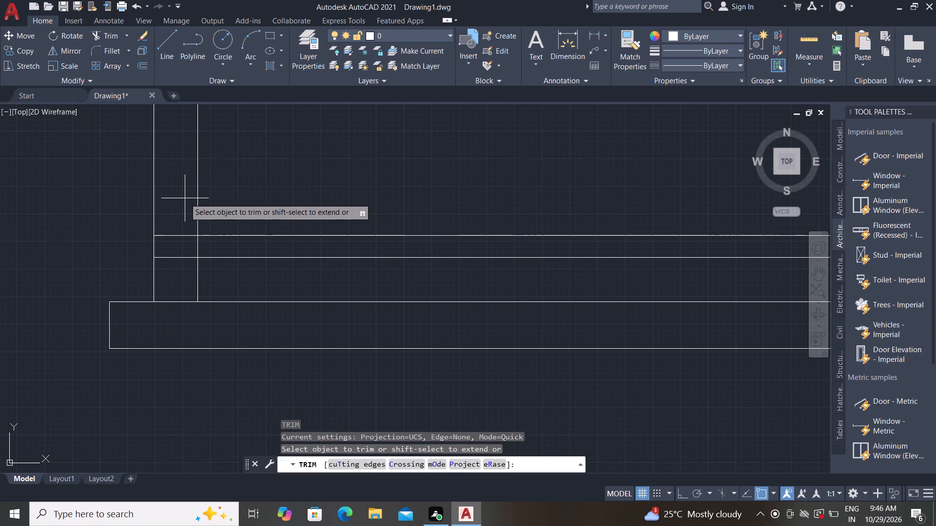
left_click(183, 265)
scroll(49, 270, "down", 2)
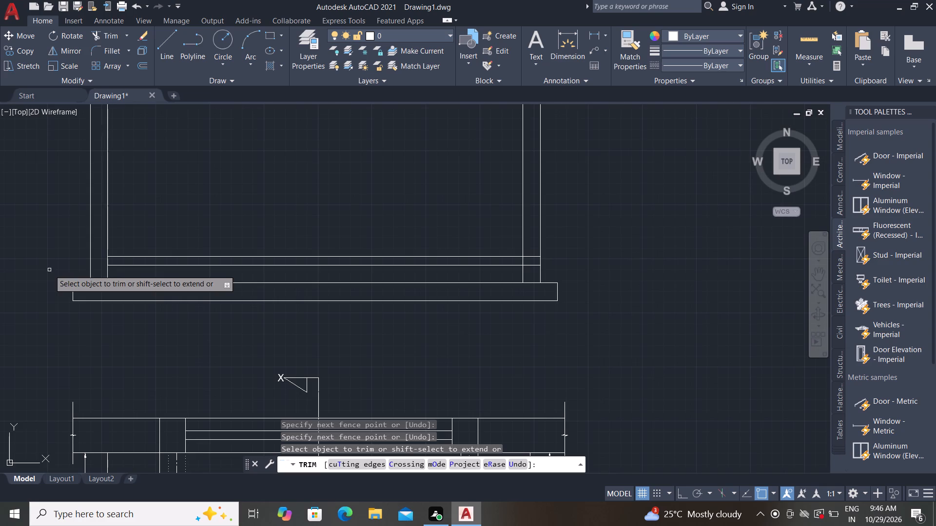
scroll(526, 249, "up", 3)
left_click(532, 244)
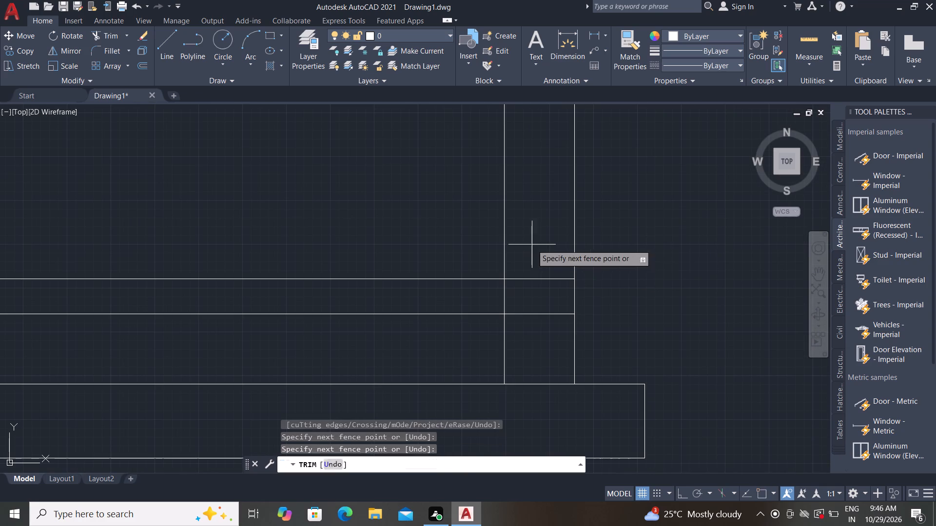
left_click(544, 309)
left_click(542, 312)
left_click(540, 321)
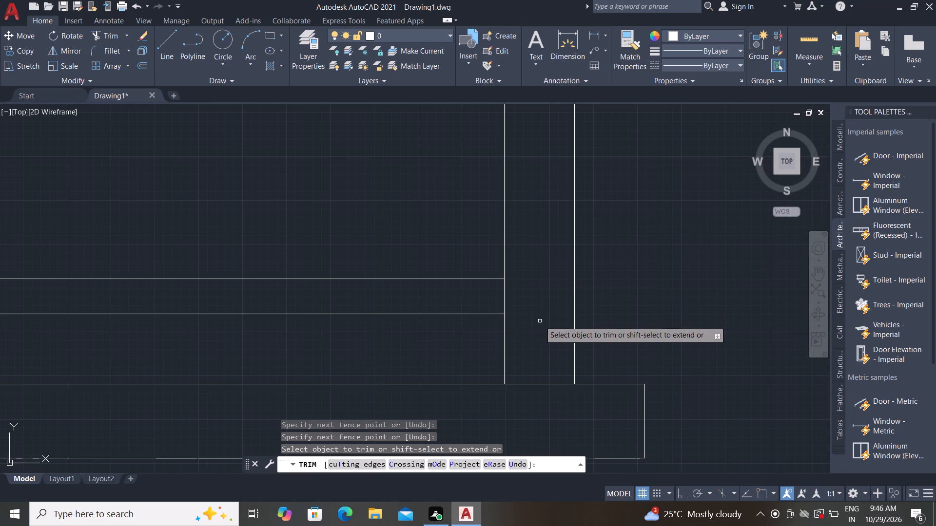
scroll(517, 299, "down", 2)
scroll(358, 295, "down", 1)
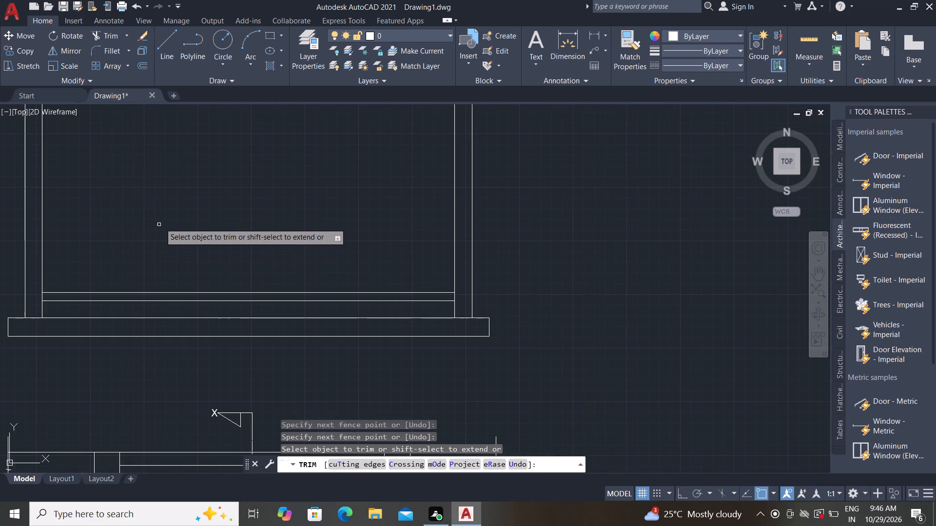
middle_click_drag(168, 215, 170, 308)
scroll(168, 215, "down", 1)
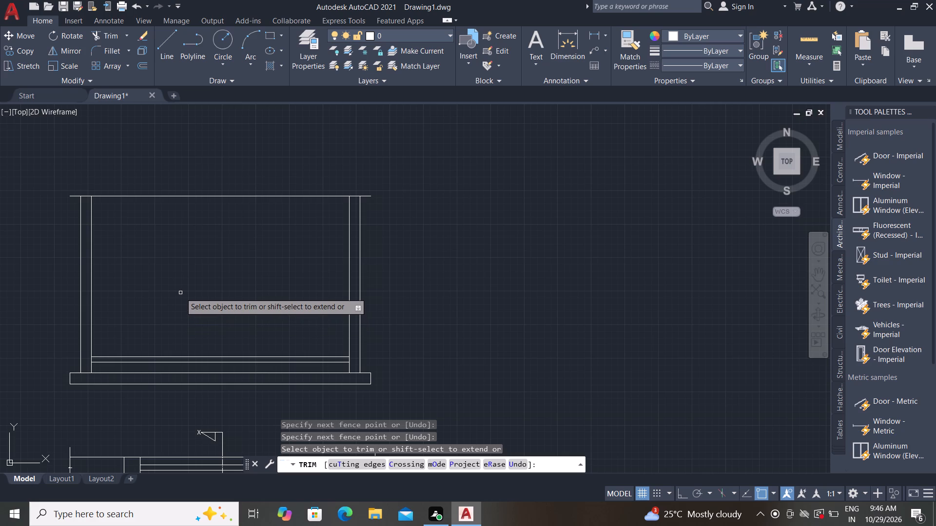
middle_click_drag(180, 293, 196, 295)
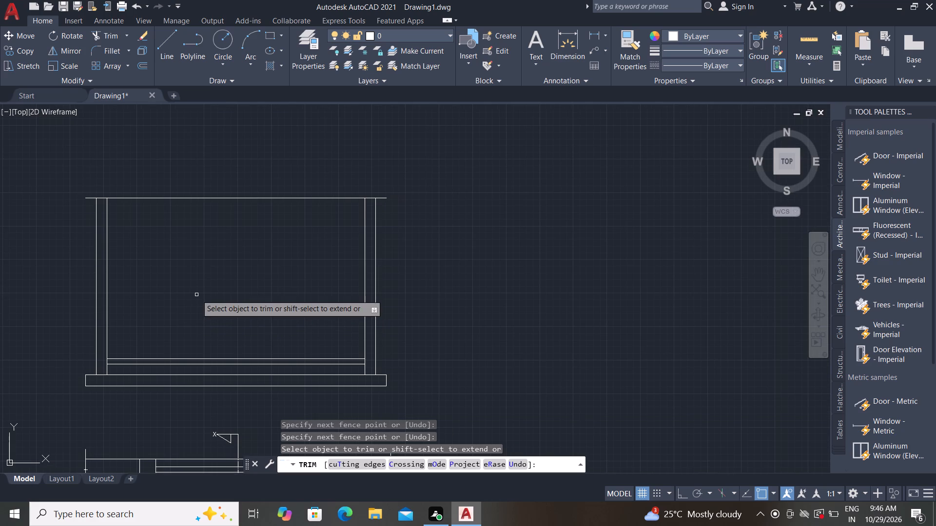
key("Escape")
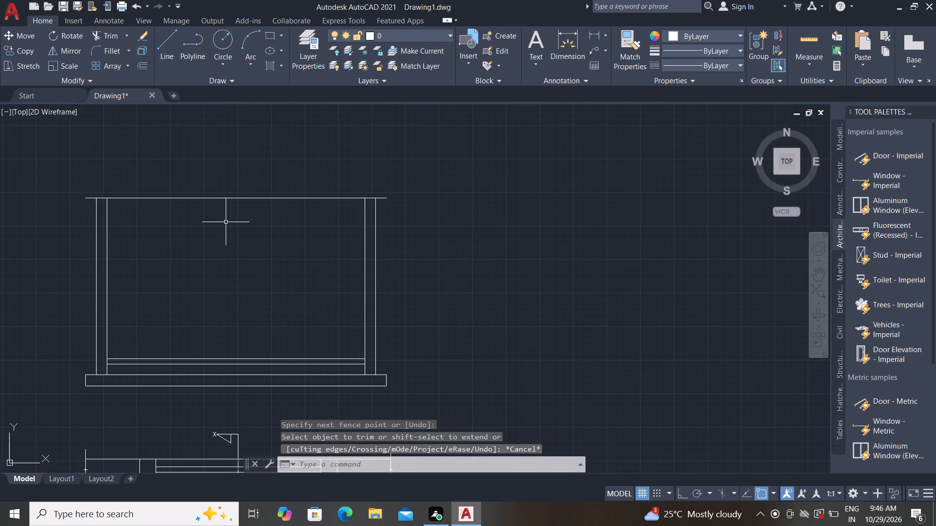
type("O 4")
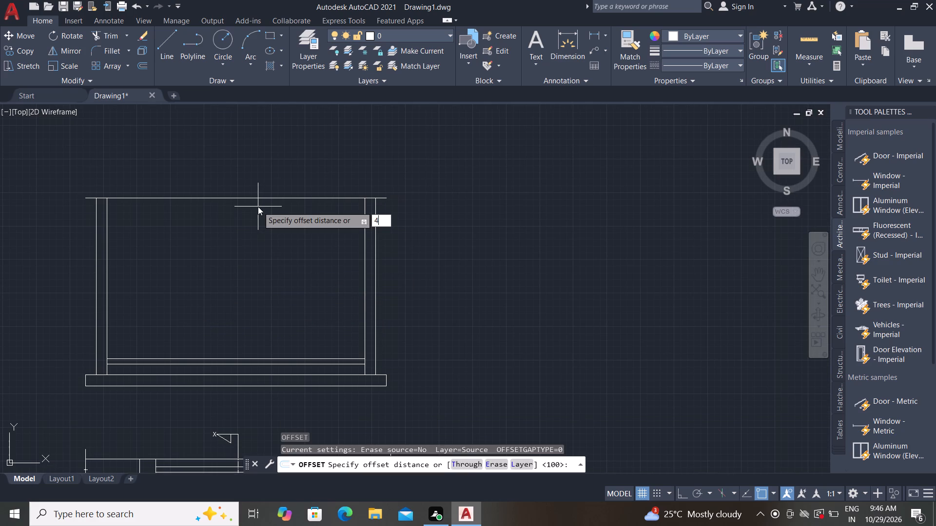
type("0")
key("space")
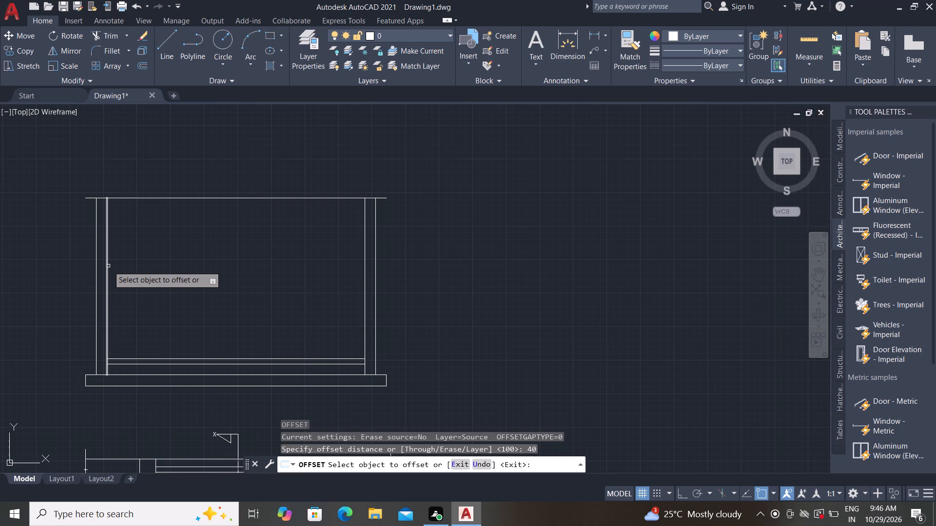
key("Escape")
Offset the top horizontal line of the strip above the base upward by 1200 inside the elevation frame.
type("O 12")
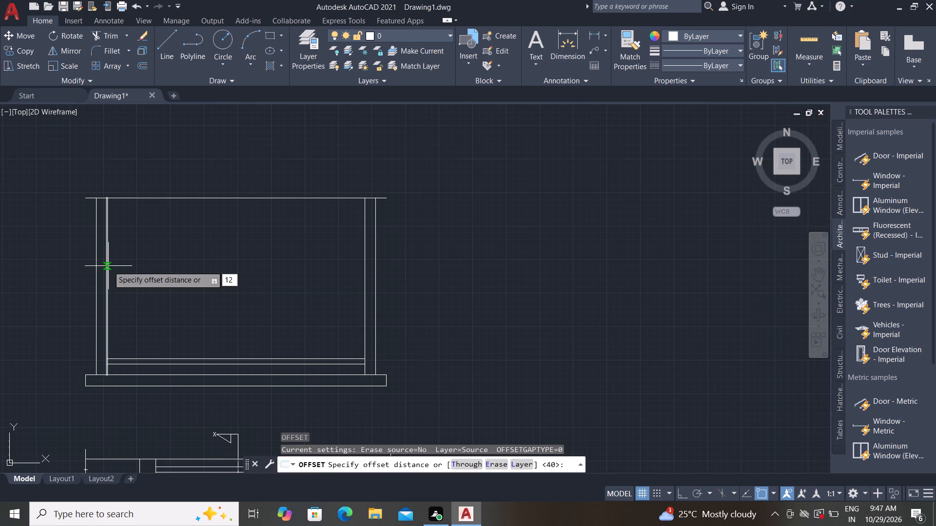
type("OO")
key("BackSpace")
key("BackSpace")
type("00")
key("space")
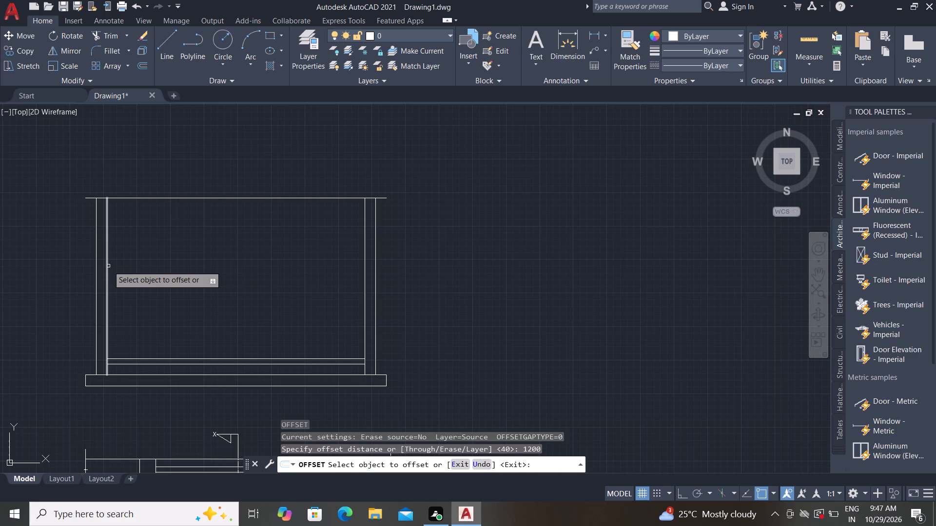
left_click(176, 359)
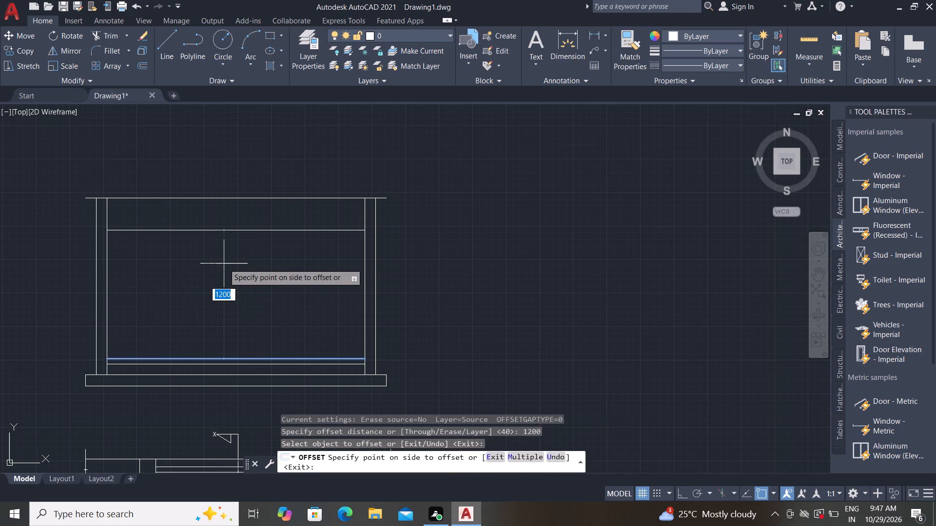
left_click(224, 263)
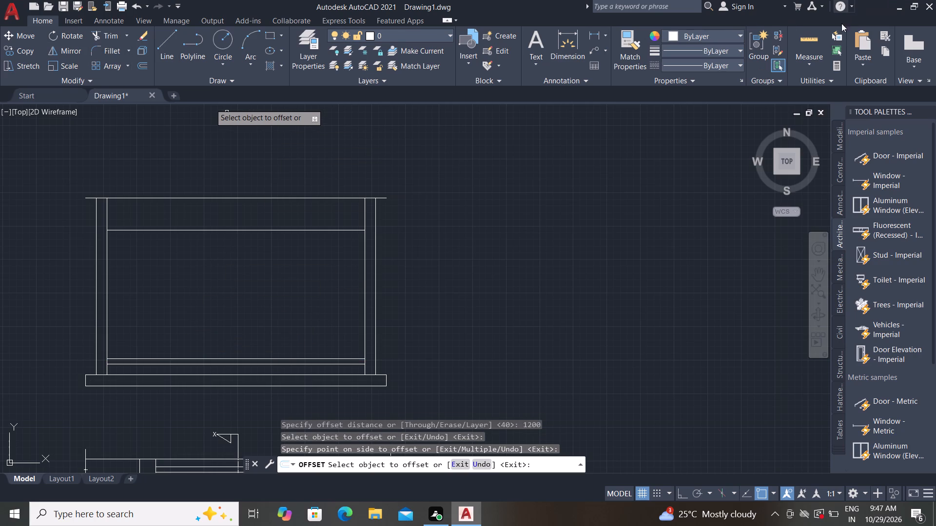
Measure the width and height of the opening between the inner verticals, the lower strip and the upper horizontal line.
left_click(813, 41)
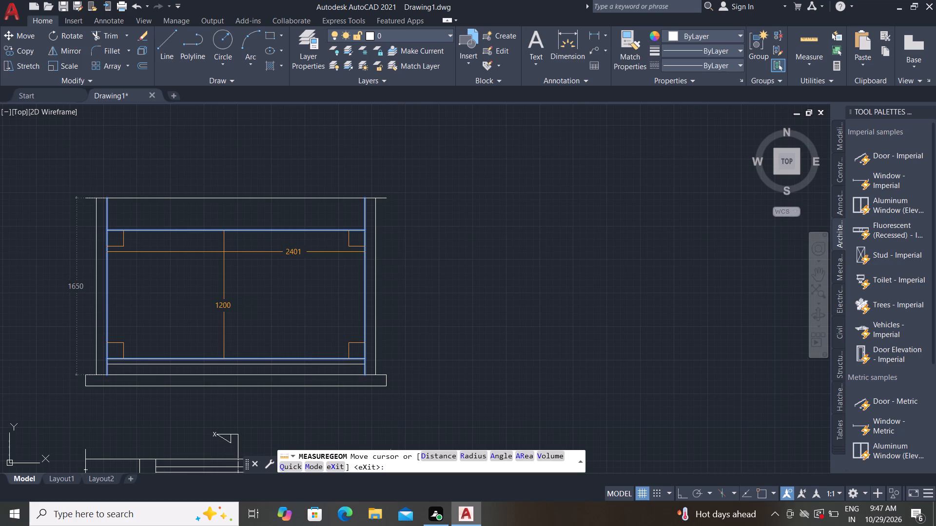
key("Escape")
Offset both inner vertical frame lines inward by 800 to divide the opening into three bays.
key("o")
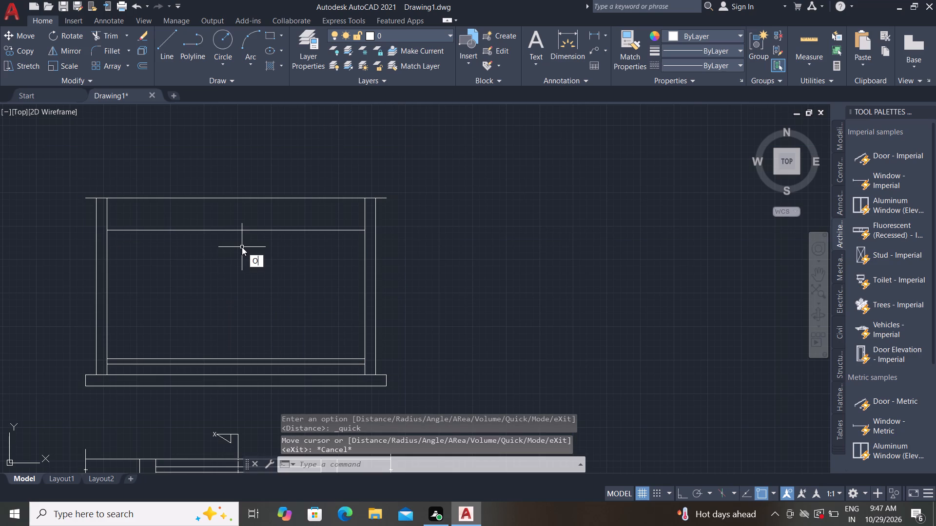
key("space")
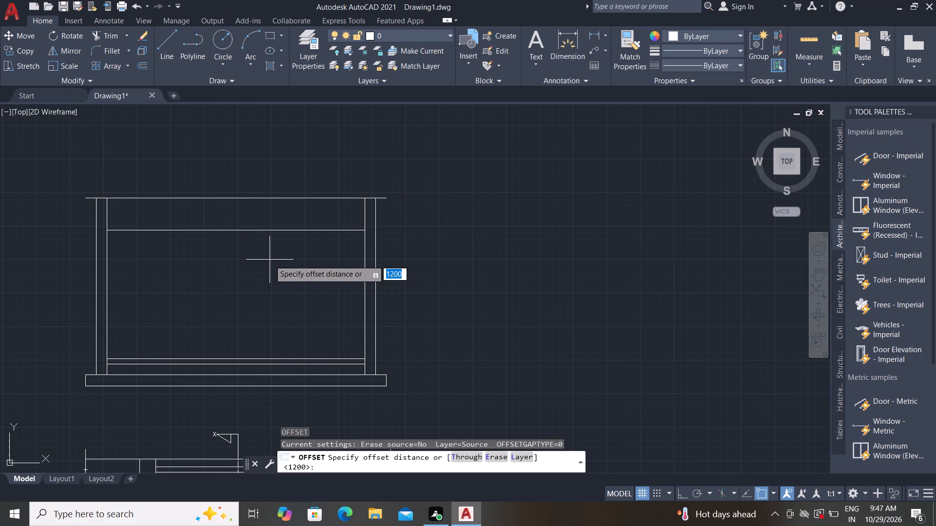
key("8")
type("00")
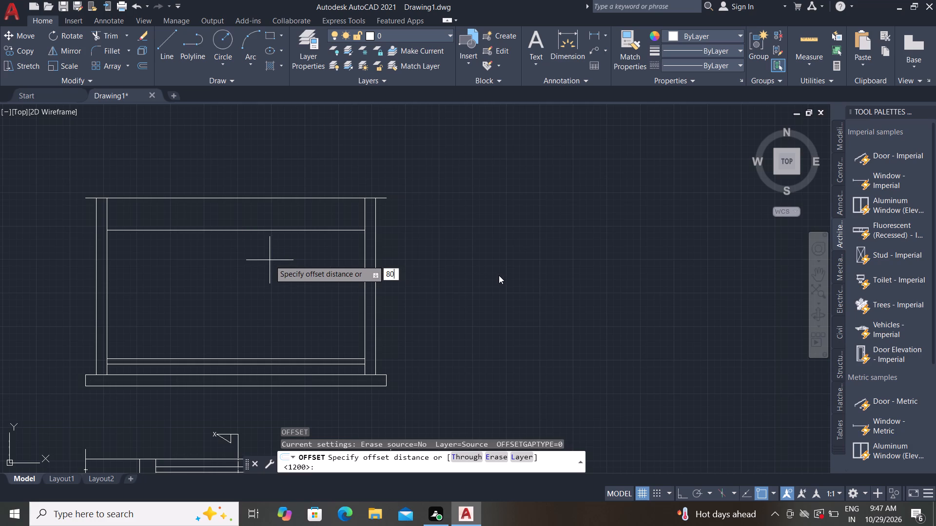
key("space")
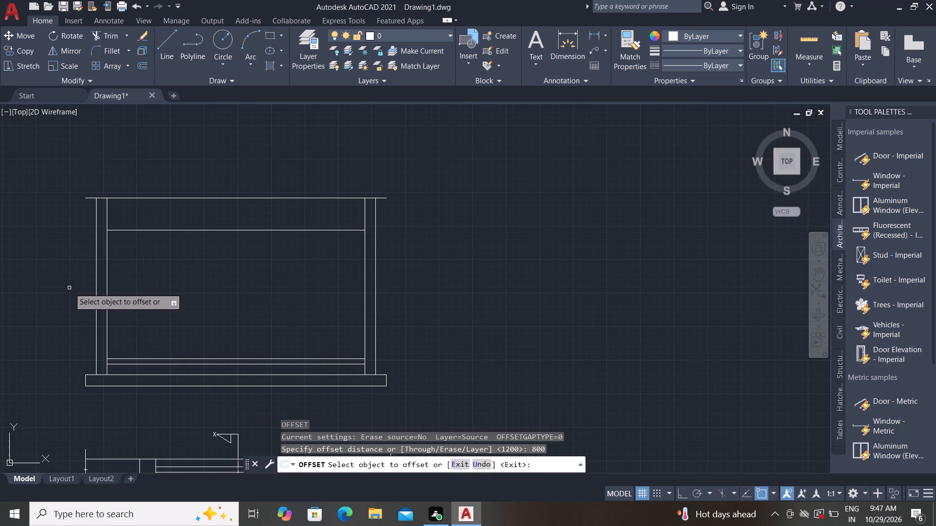
left_click(107, 296)
left_click(259, 299)
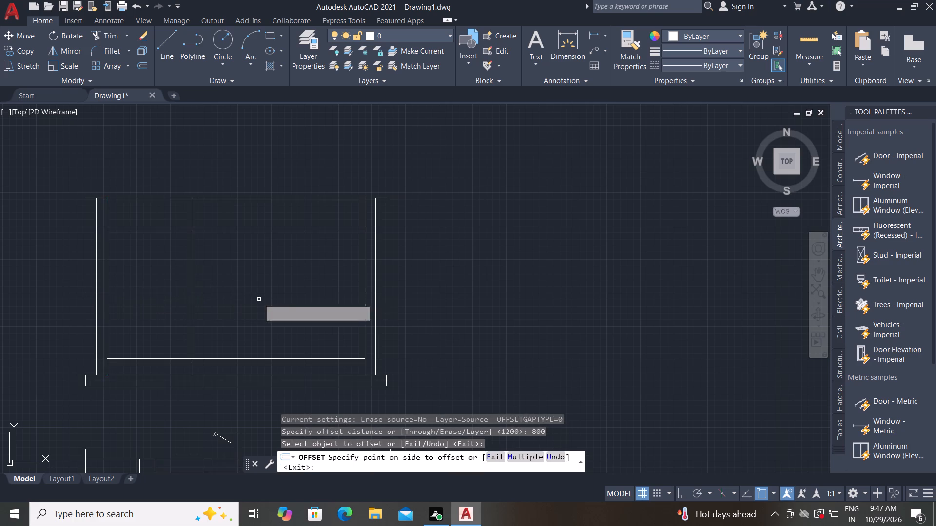
left_click(364, 297)
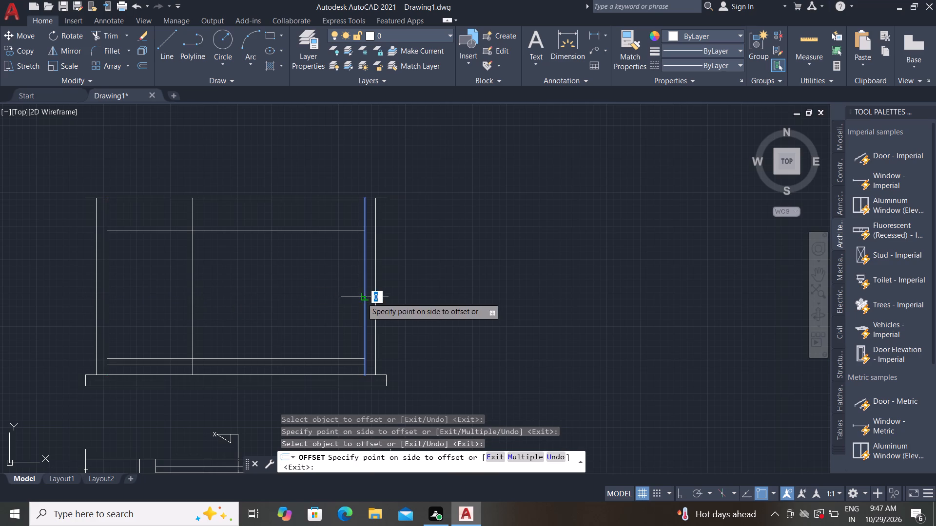
left_click(306, 302)
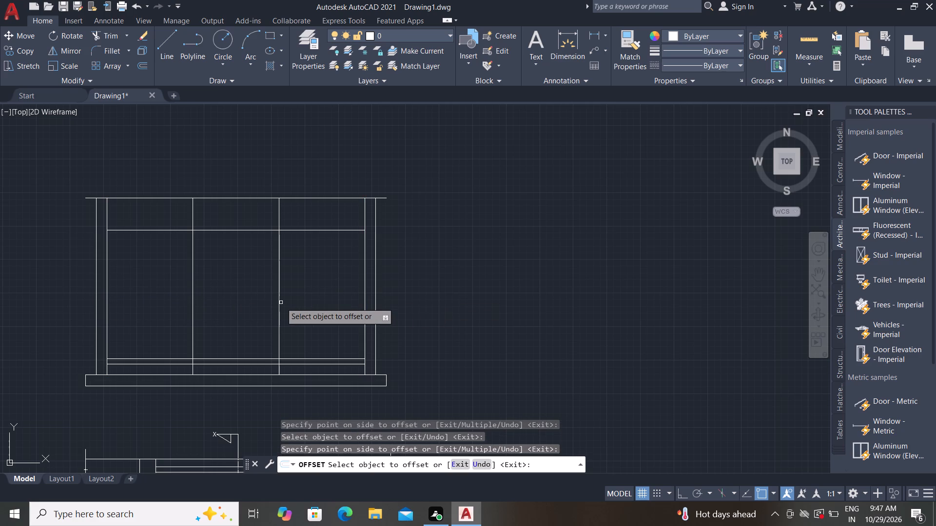
key("Escape")
Trim both divider verticals above the opening's top horizontal line and below the lower line of the strip above the base.
type("TR")
key("space")
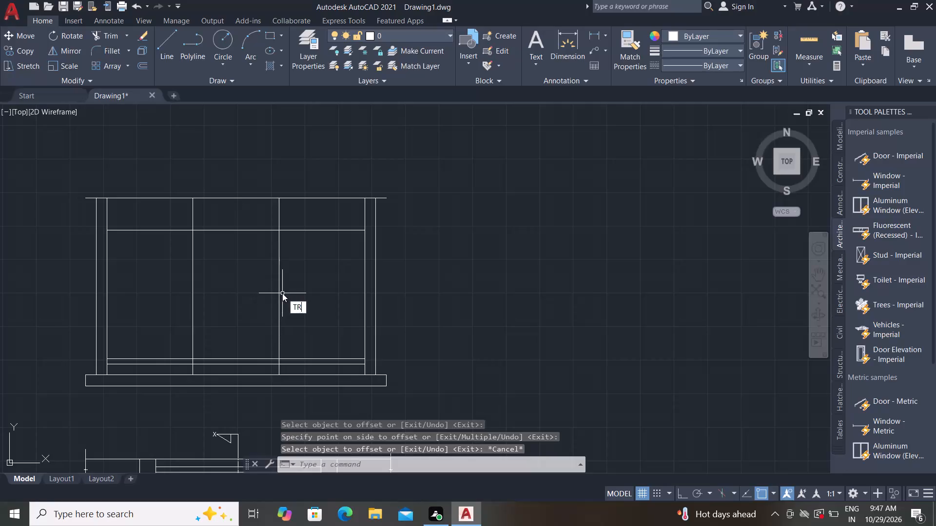
left_click(176, 208)
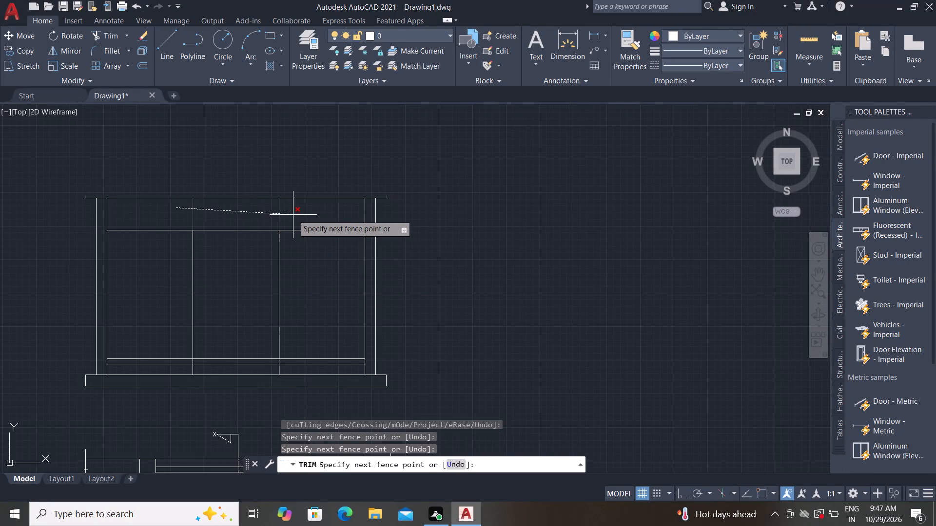
left_click(293, 215)
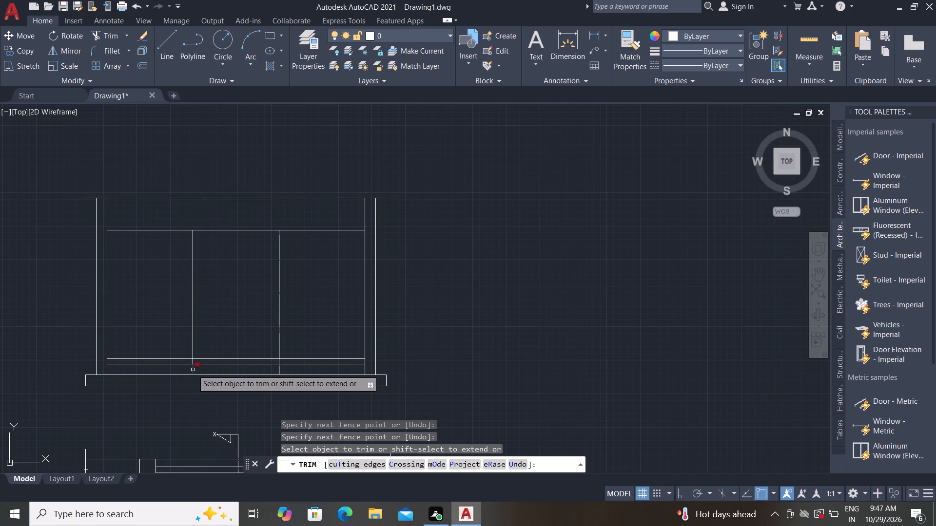
left_click(193, 370)
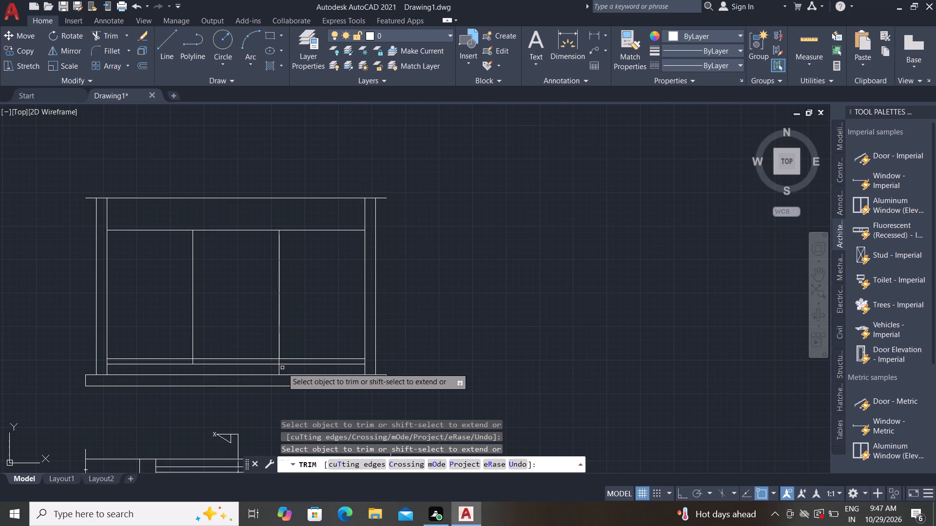
left_click(280, 370)
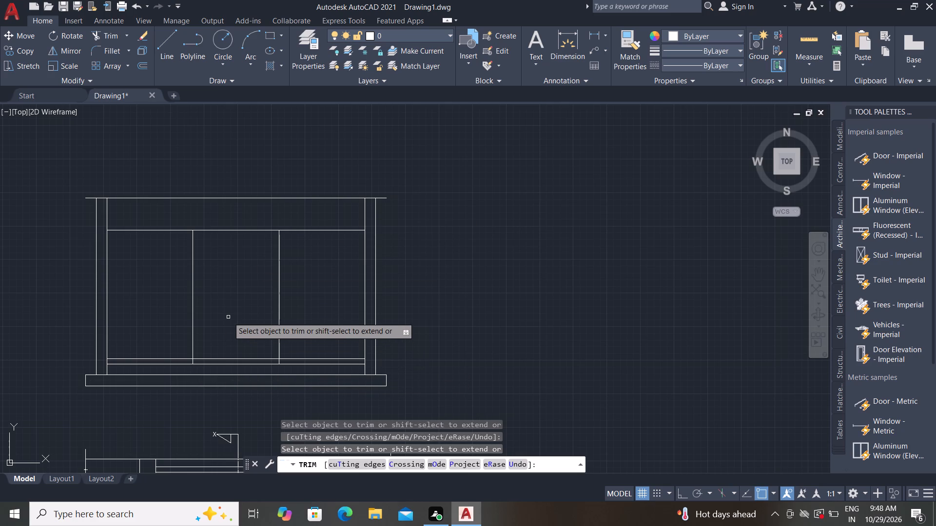
key("Escape")
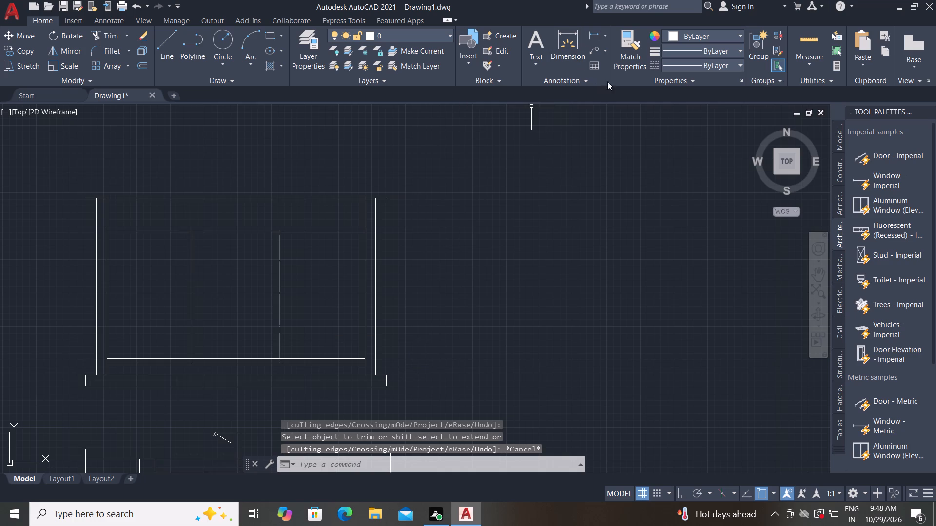
Measure the widths and heights of the bays between the divider verticals.
left_click(624, 59)
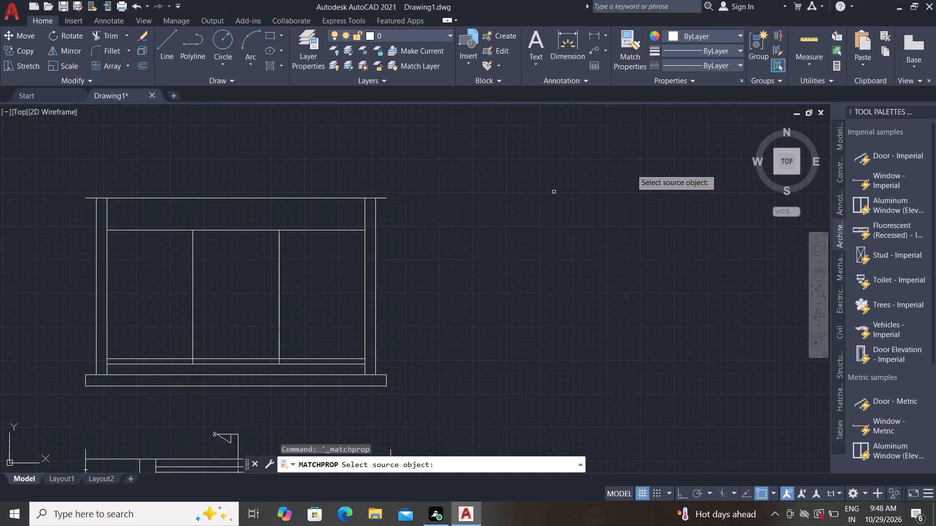
left_click(814, 37)
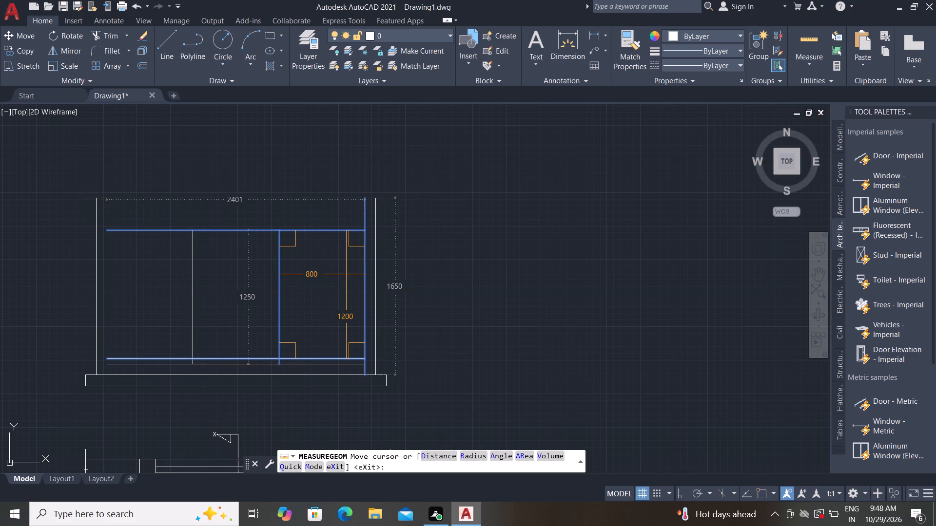
key("Escape")
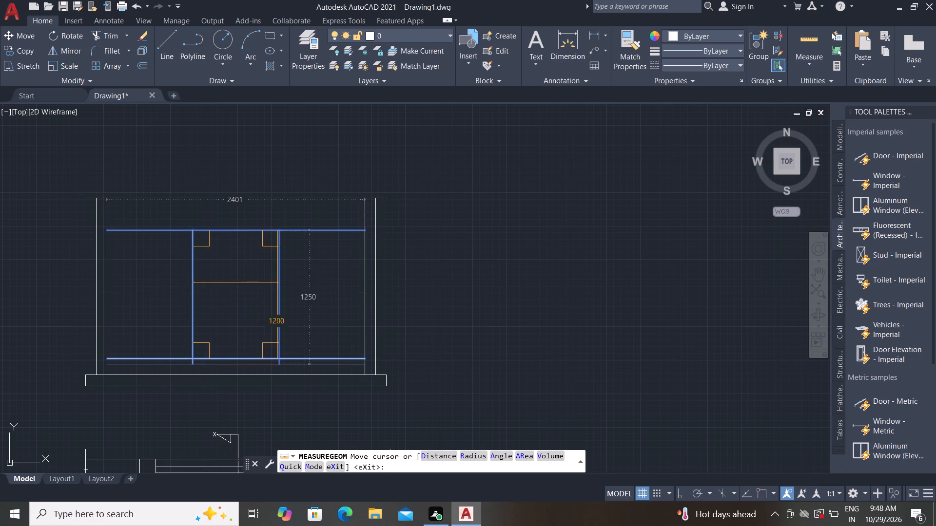
Offset both divider verticals outward by 50, toward the side frames, to give each divider its thickness.
key("o")
key("space")
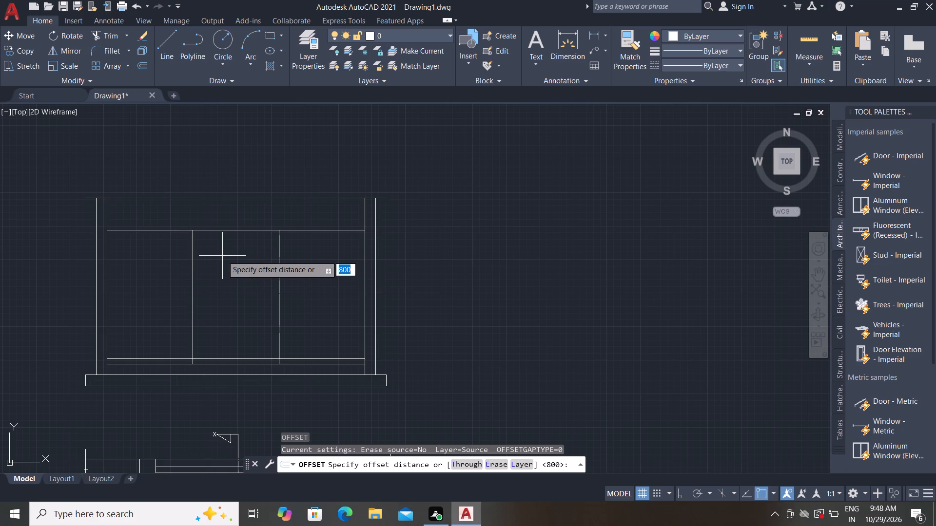
key("5")
type("0")
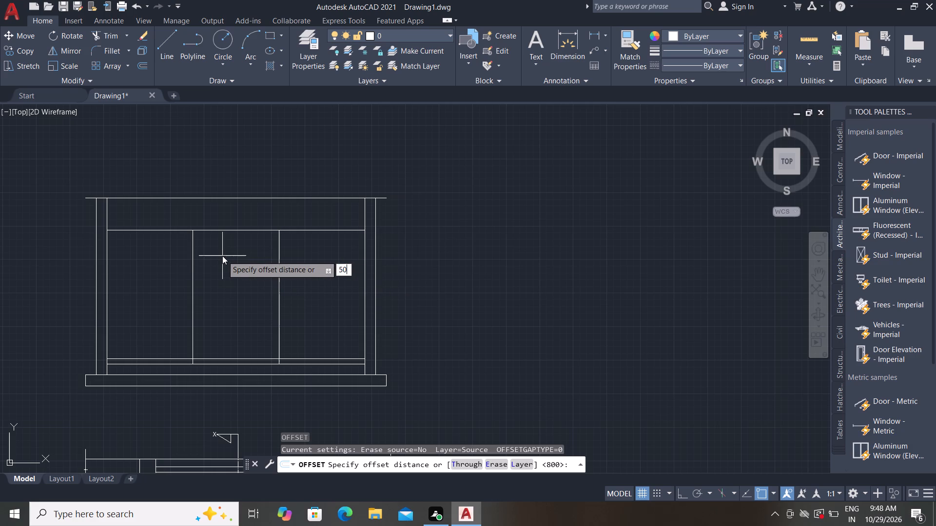
key("space")
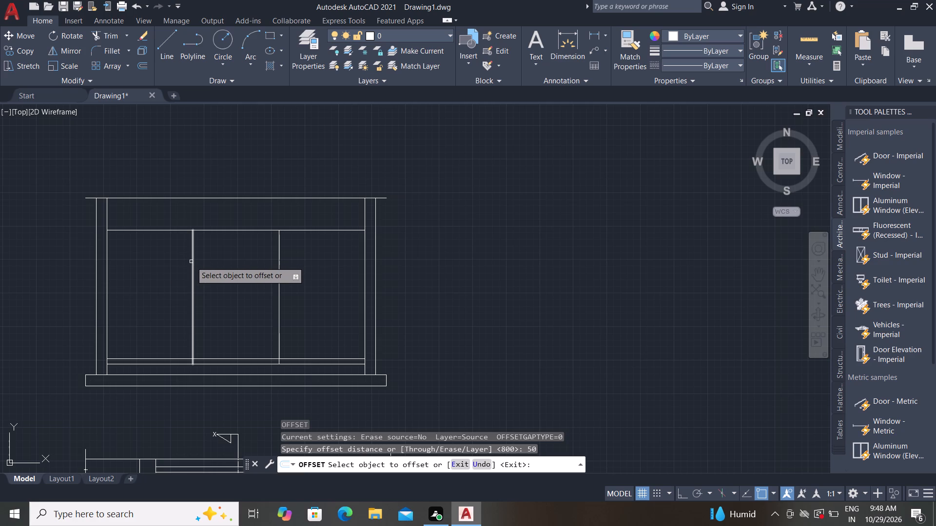
left_click(194, 263)
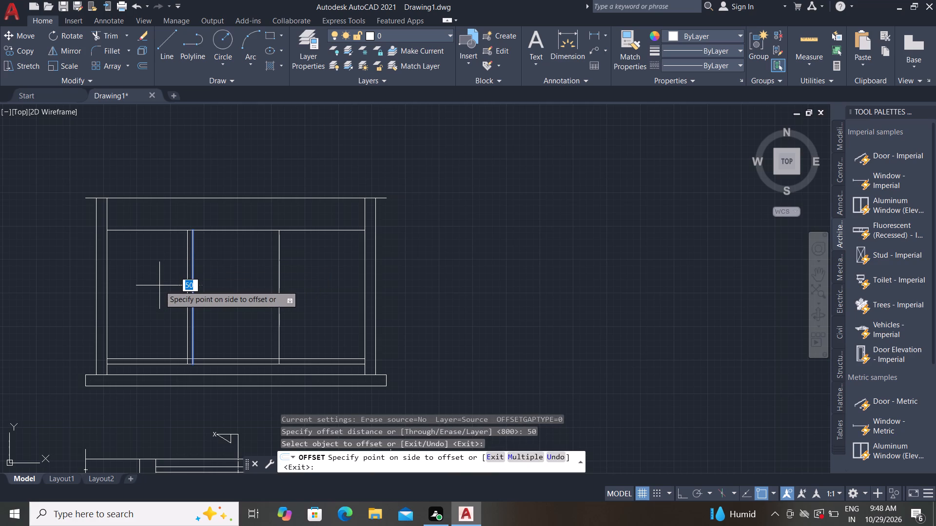
left_click(159, 285)
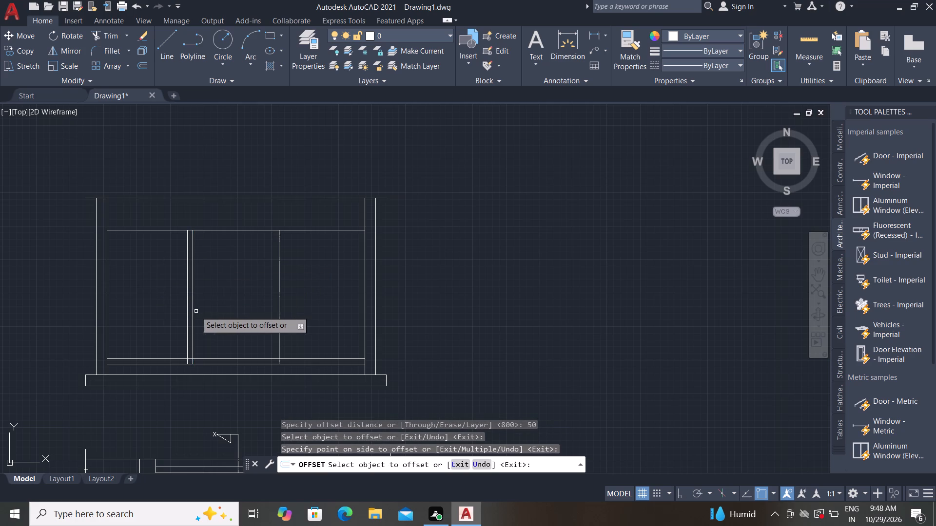
left_click(281, 311)
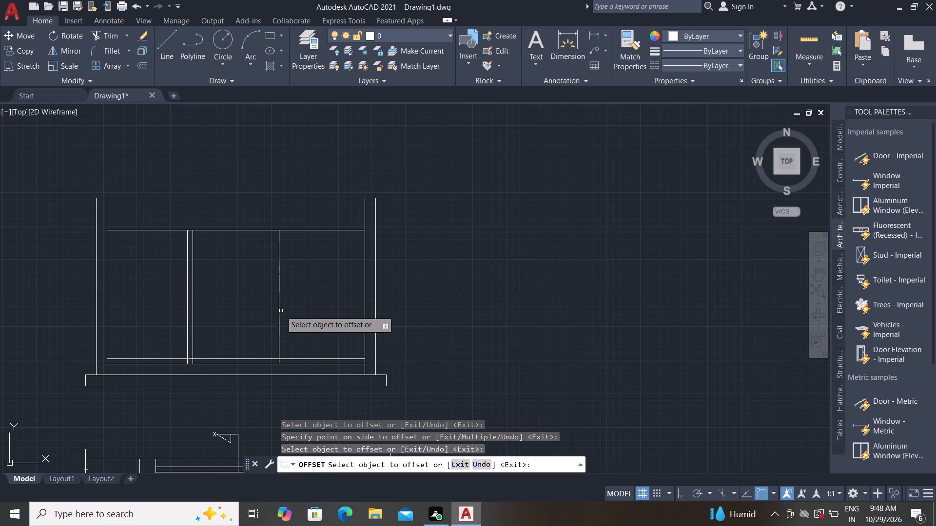
left_click(280, 308)
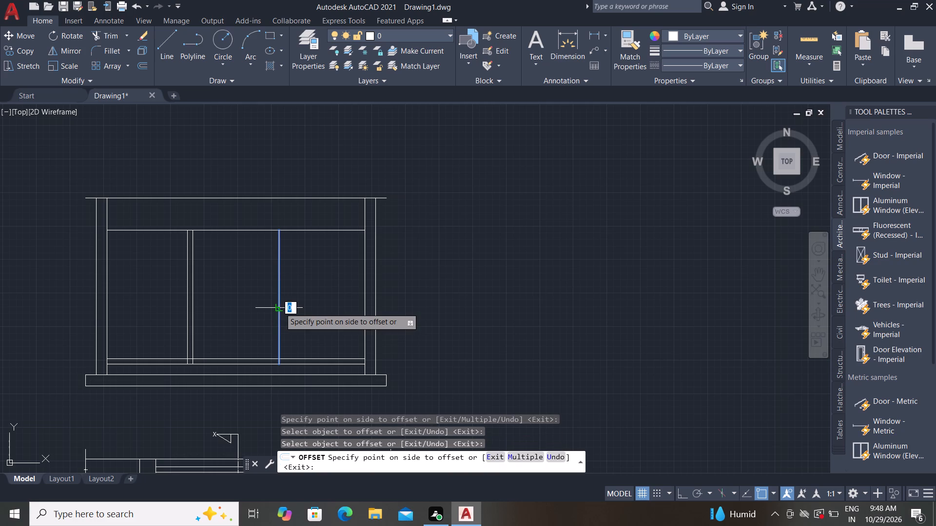
left_click(340, 299)
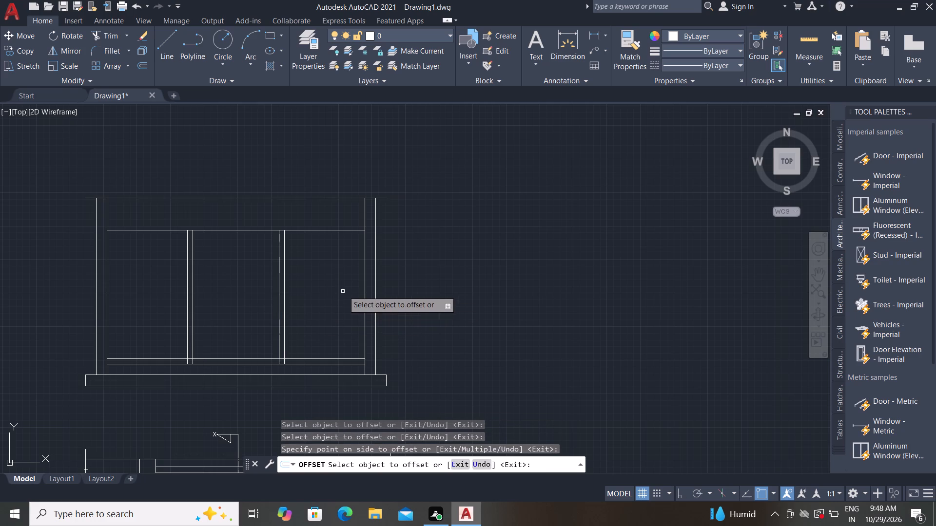
Offset the inner vertical lines of the right and left side frames inward by 50.
left_click(363, 273)
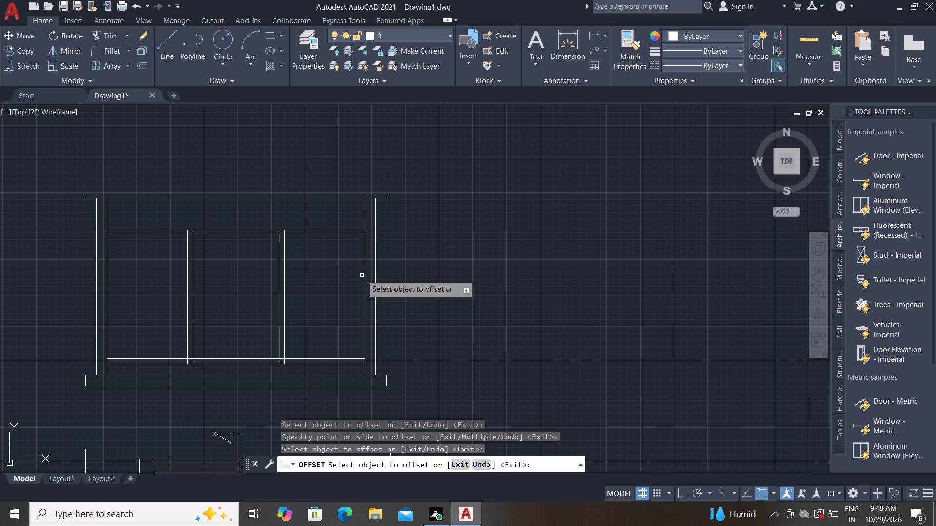
left_click(366, 281)
left_click(348, 283)
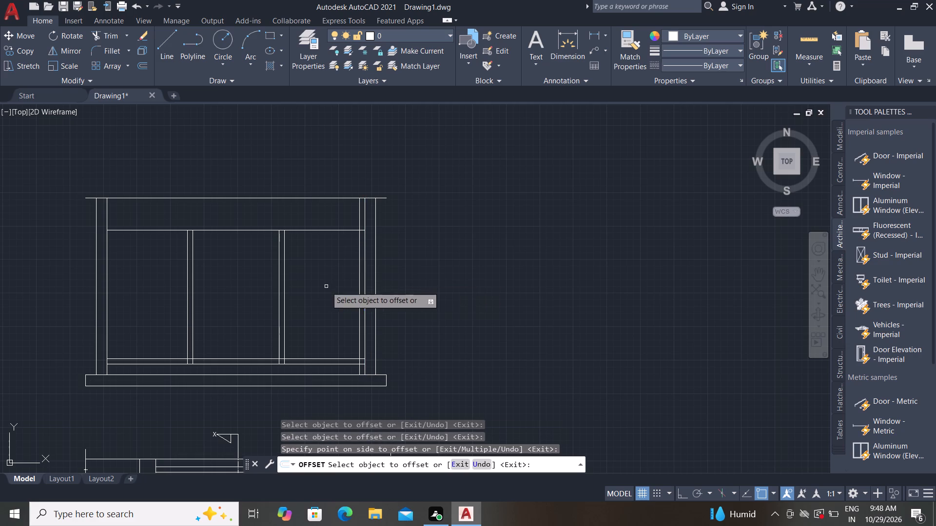
left_click(106, 315)
left_click(175, 304)
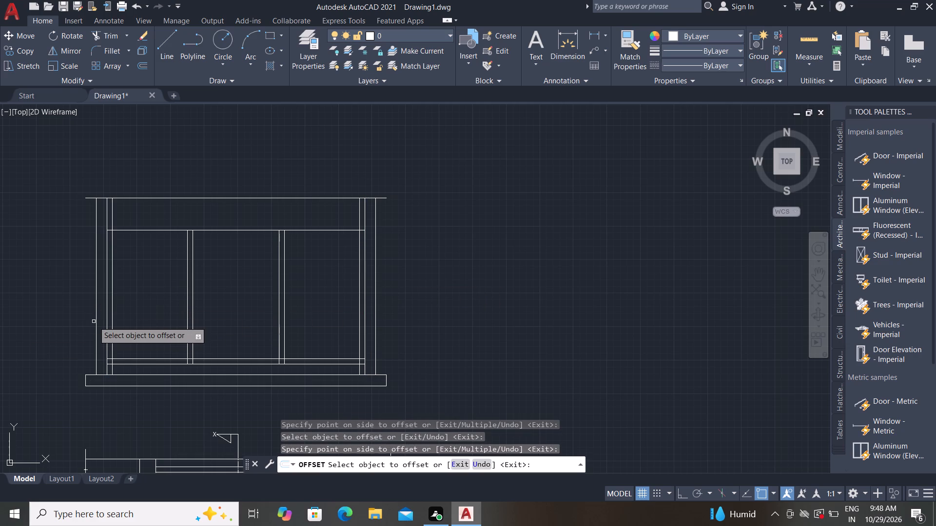
key("Escape")
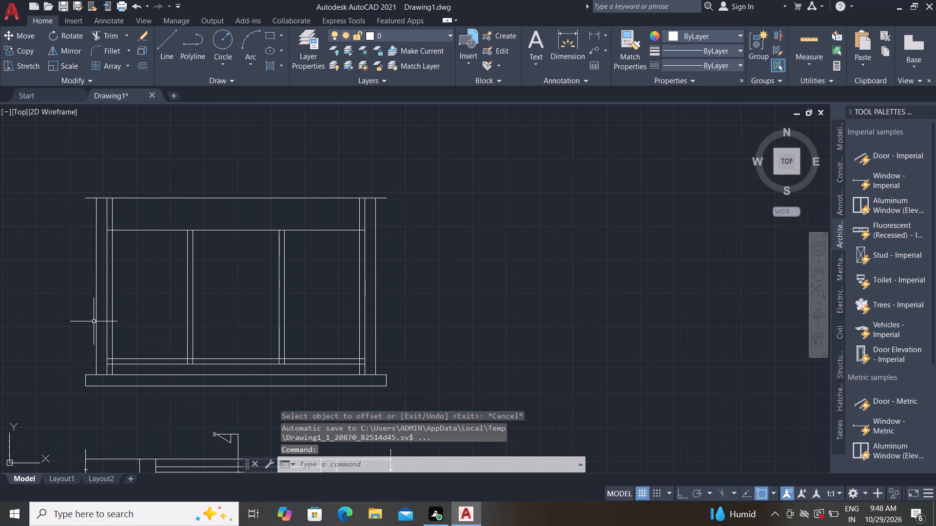
Trim the left bay's new frame line below the strip's upper line, and trim that upper line's end to form a clean corner.
type("TR")
key("space")
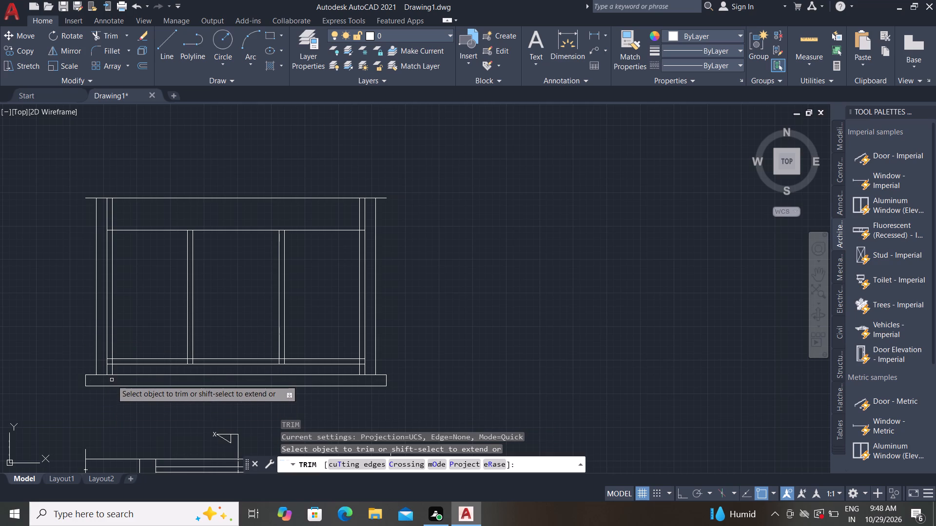
scroll(112, 380, "up", 3)
left_click(107, 345)
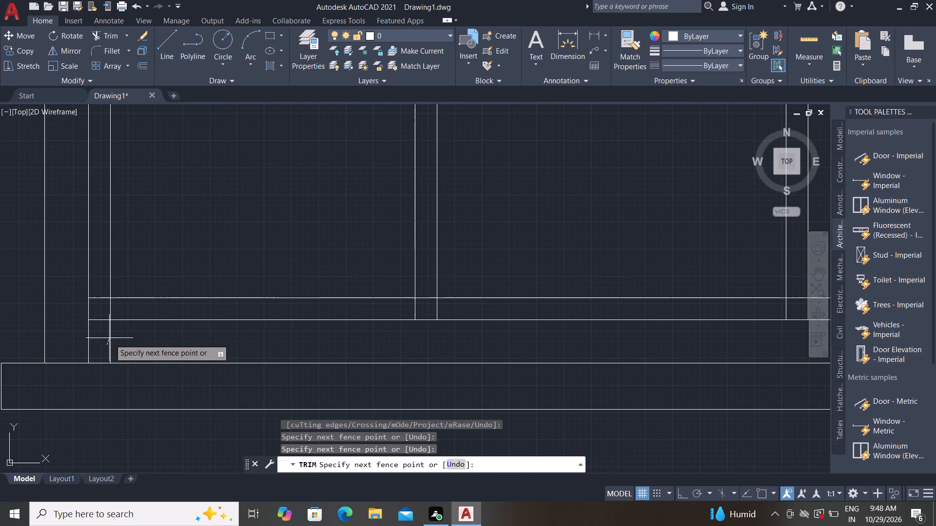
left_click(112, 341)
left_click(99, 294)
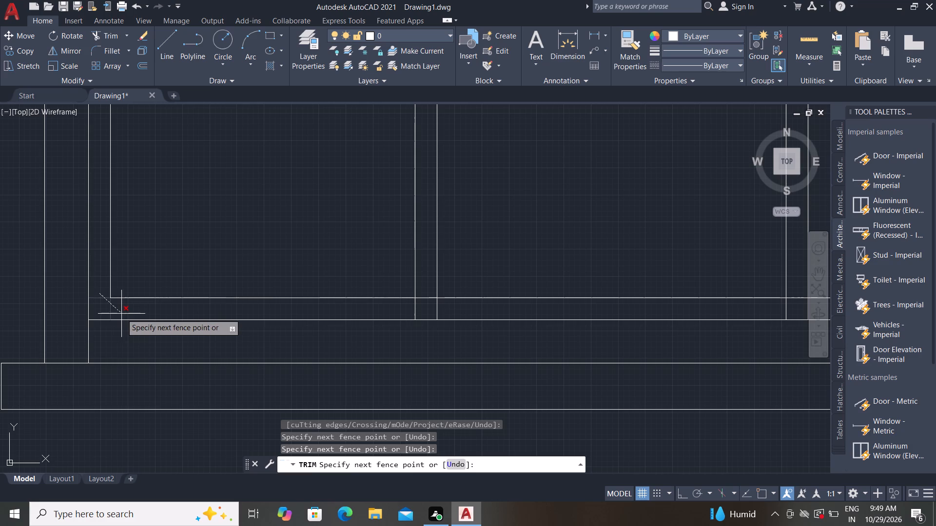
left_click(121, 314)
Trim both divider pairs' vertical ends inside the lower strip and the strip's upper line between each pair.
scroll(439, 296, "up", 1)
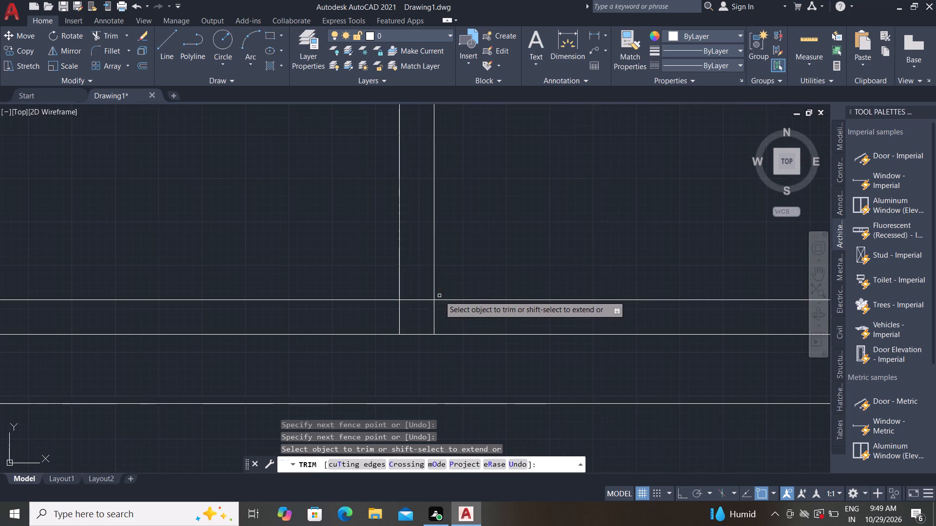
left_click(379, 317)
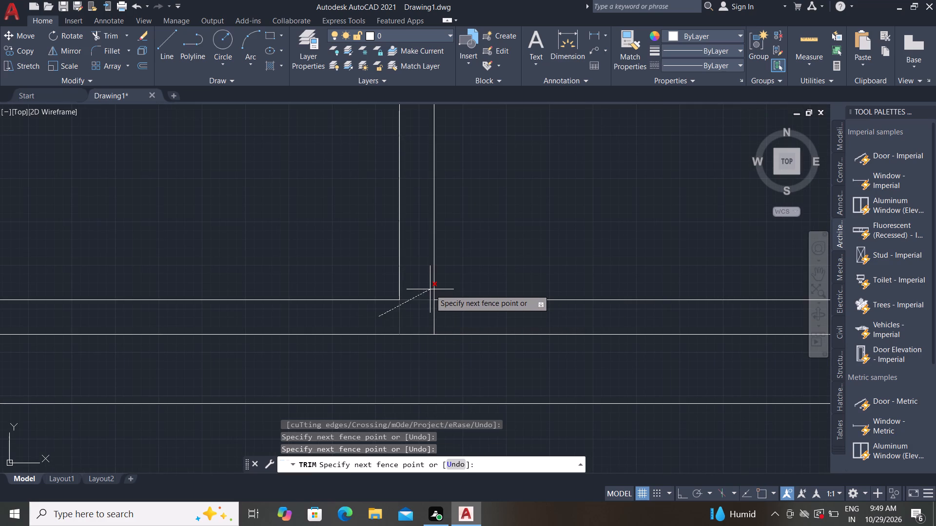
left_click(430, 288)
left_click(426, 288)
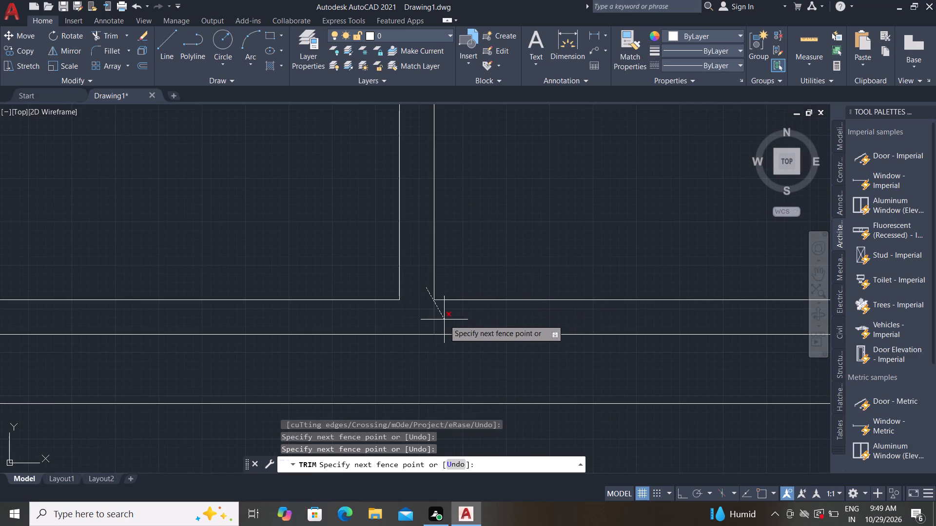
left_click(445, 319)
scroll(371, 308, "down", 2)
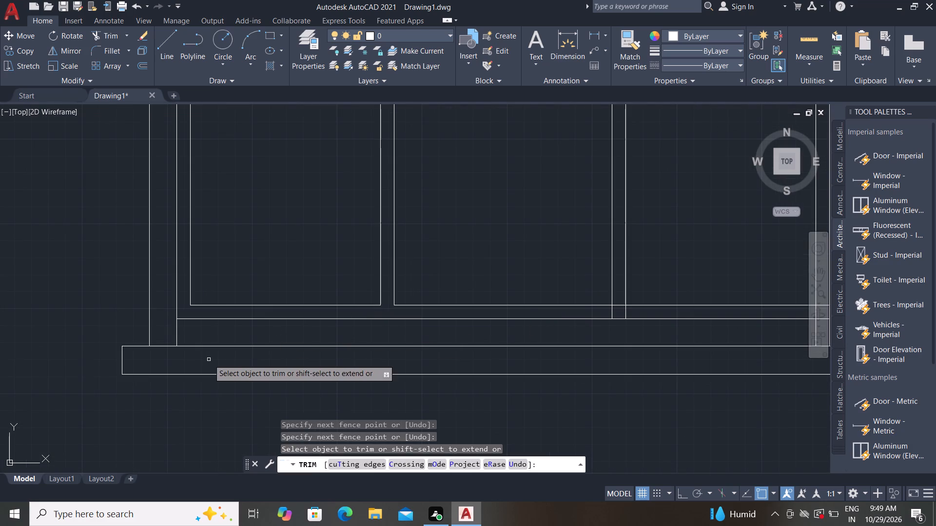
middle_click_drag(190, 356, 0, 339)
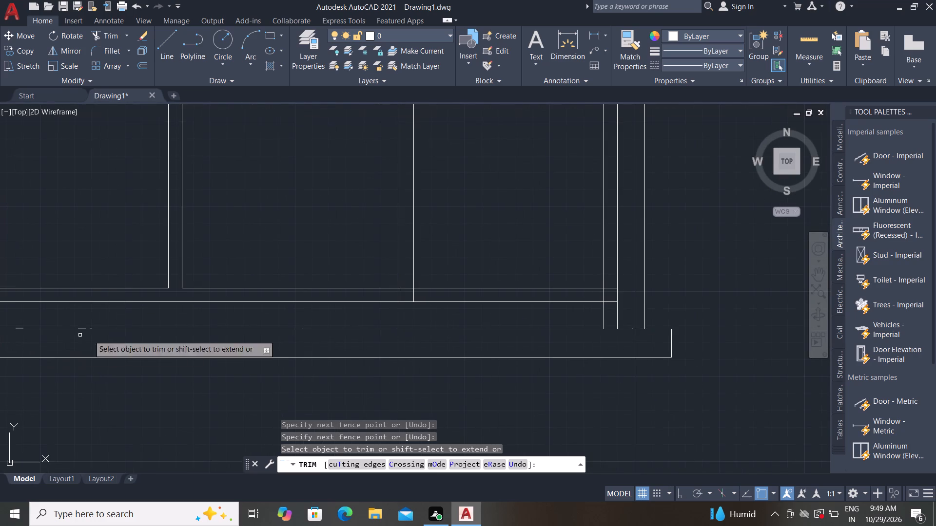
scroll(403, 297, "up", 2)
left_click(376, 296)
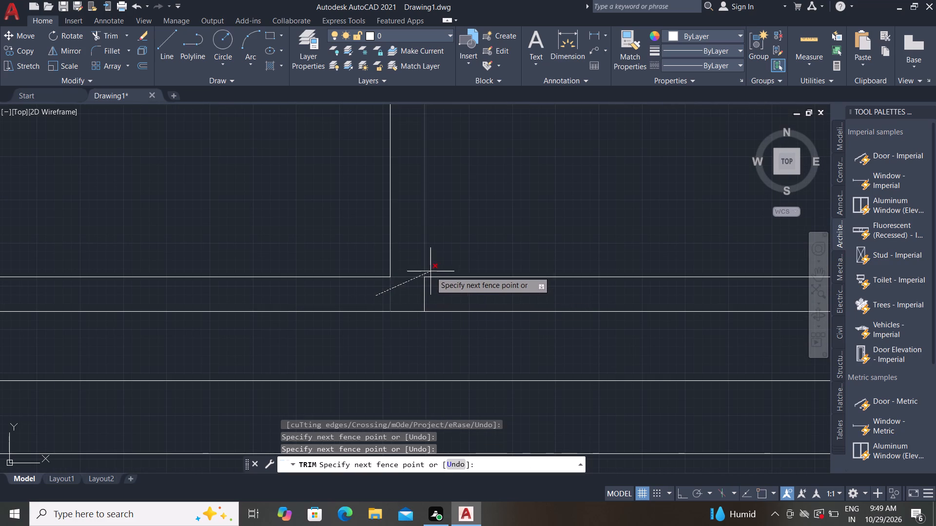
left_click(408, 262)
left_click(408, 262)
left_click(412, 285)
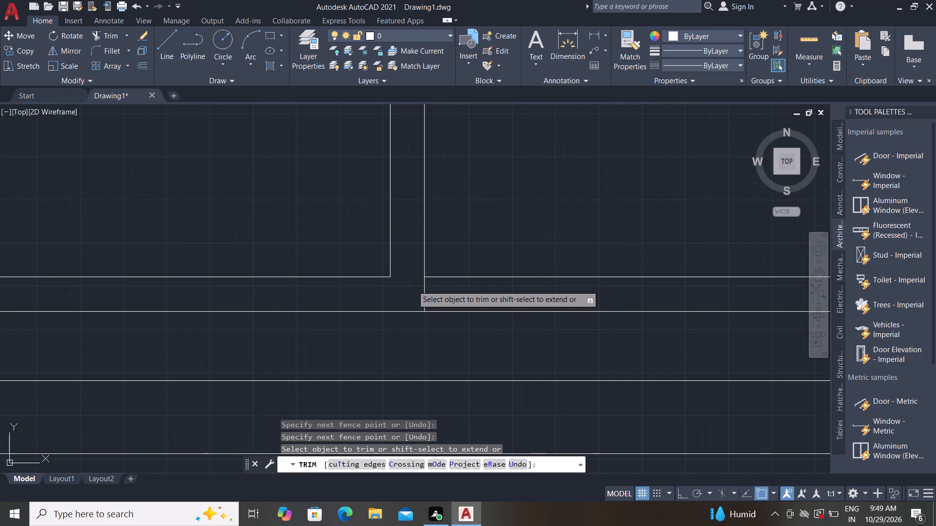
left_click(428, 290)
Trim the right bay's new frame line down to the base and the strip's upper line beyond it, forming a clean corner.
scroll(350, 319, "down", 1)
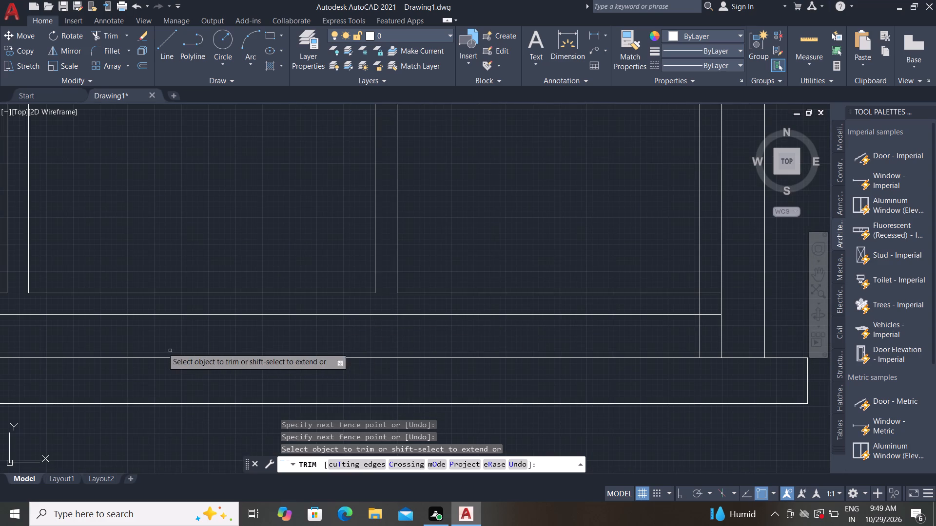
scroll(141, 339, "down", 1)
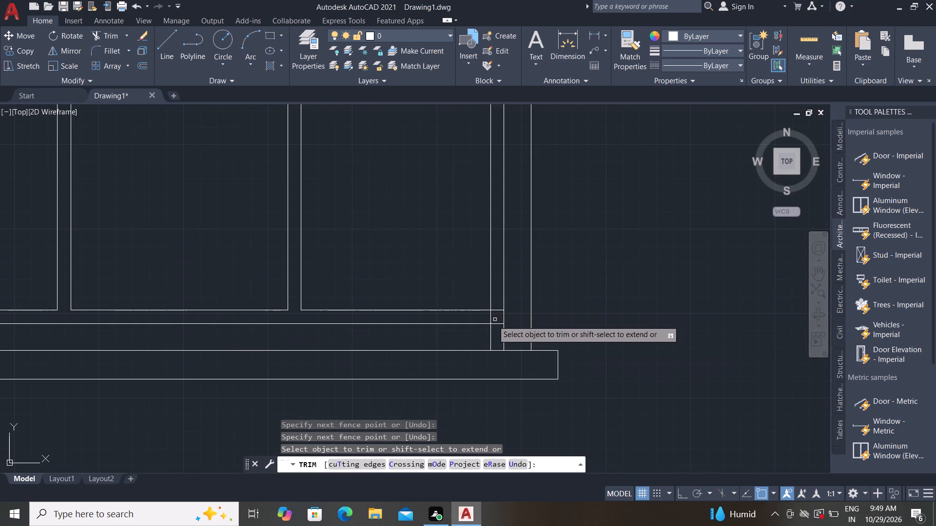
scroll(492, 321, "up", 2)
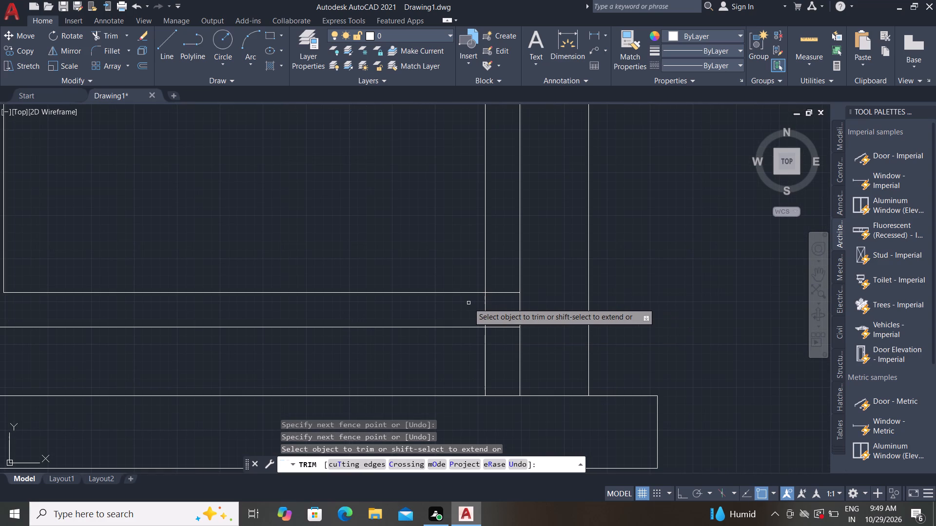
left_click(468, 303)
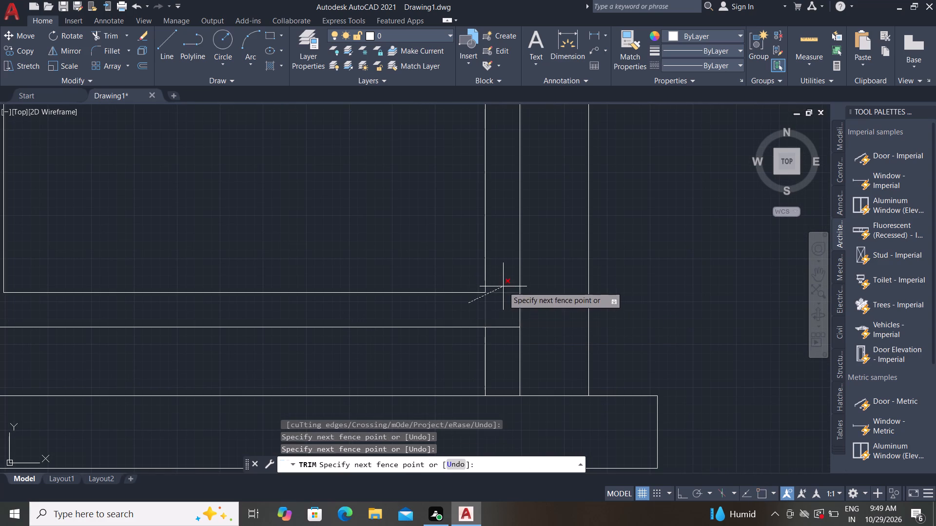
left_click(503, 286)
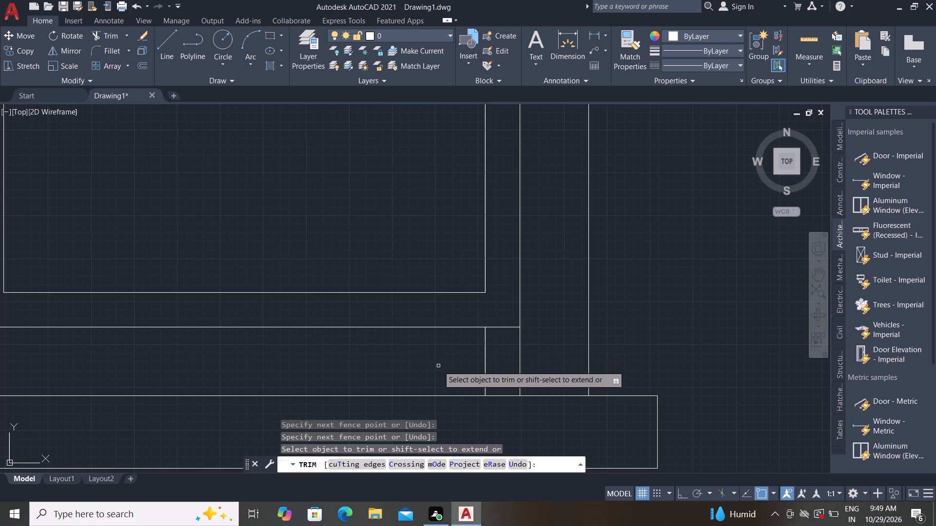
left_click(486, 350)
scroll(488, 336, "down", 3)
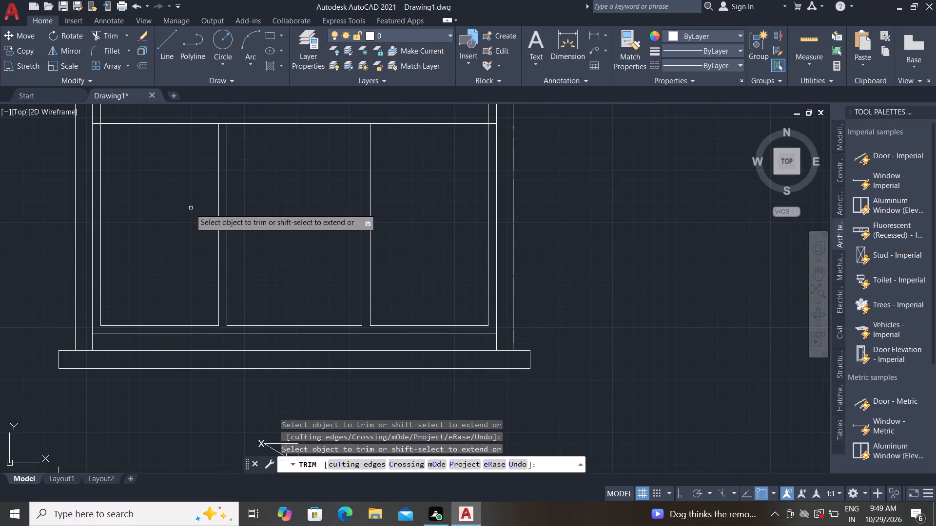
middle_click_drag(186, 216, 185, 217)
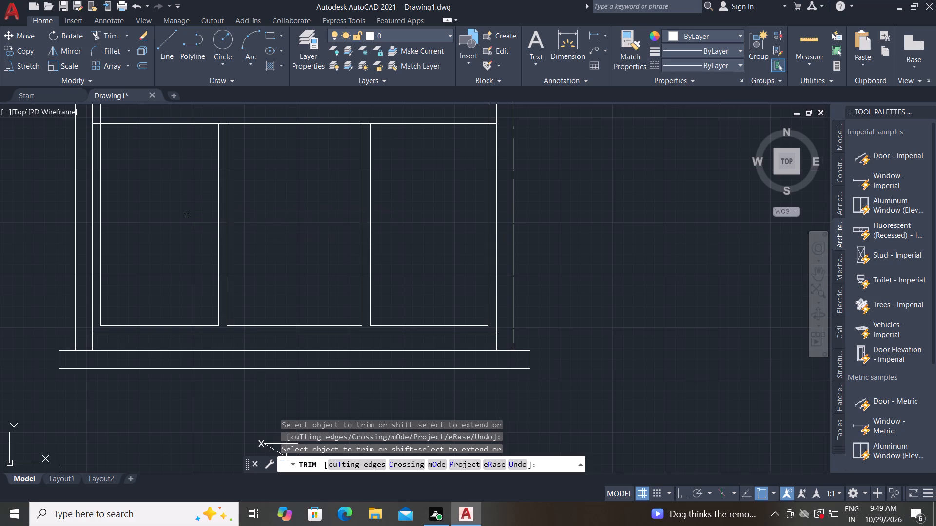
middle_click_drag(185, 217, 175, 266)
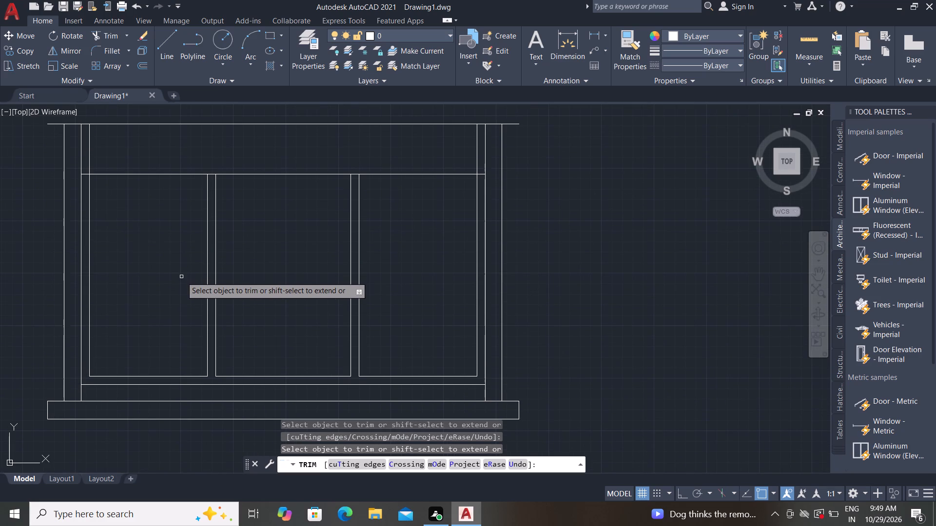
key("Escape")
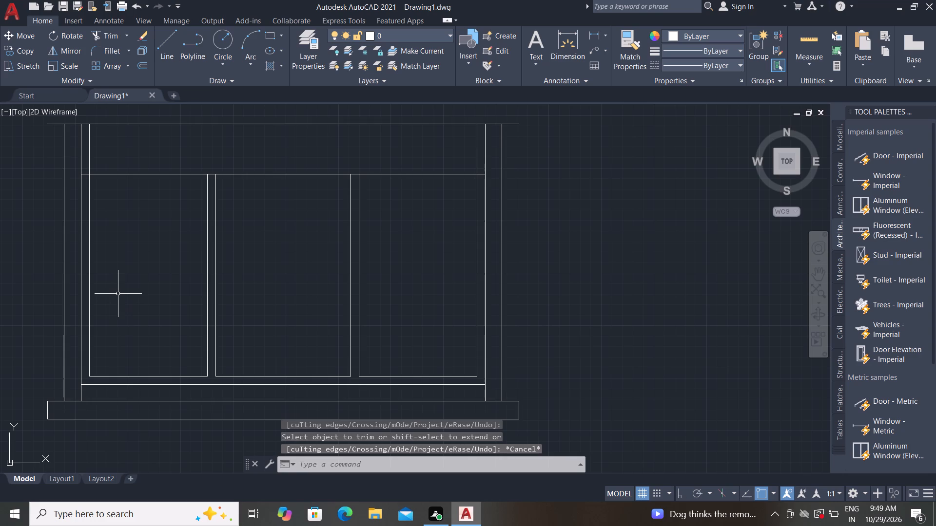
Offset the three bays' top horizontal line down by 300, and the innermost left and right frame verticals inward by 300.
type("O")
key("space")
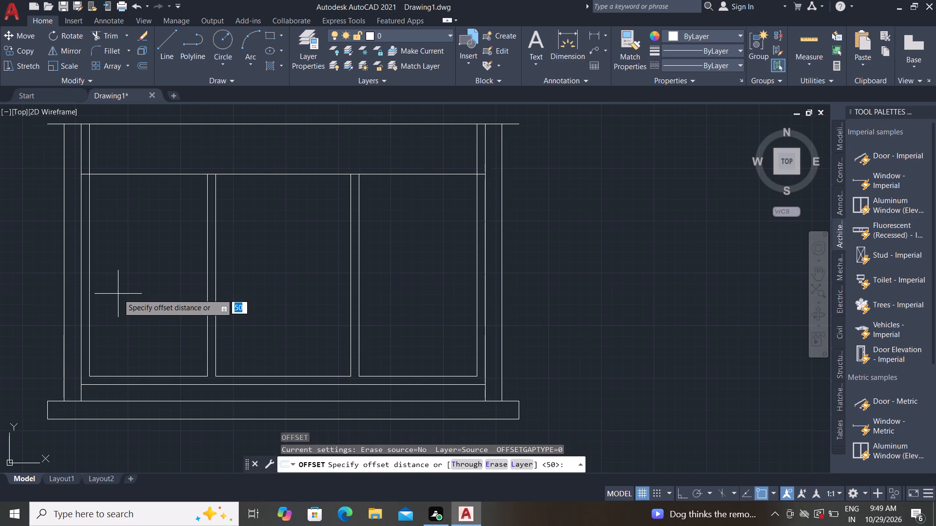
type("300")
key("space")
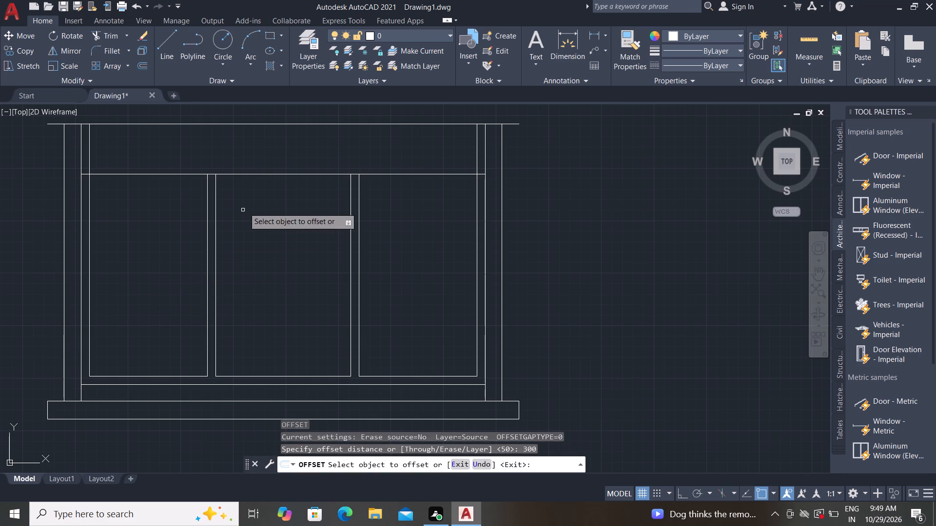
left_click(282, 174)
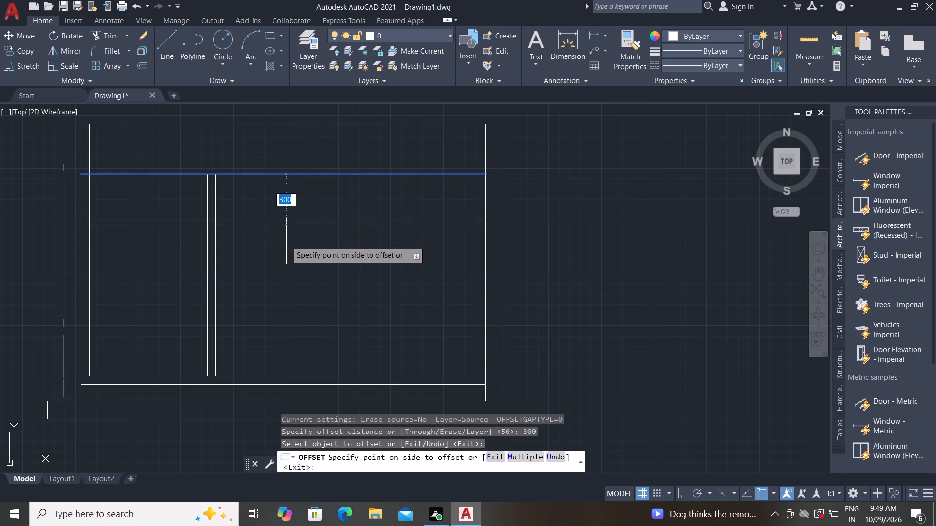
left_click(289, 268)
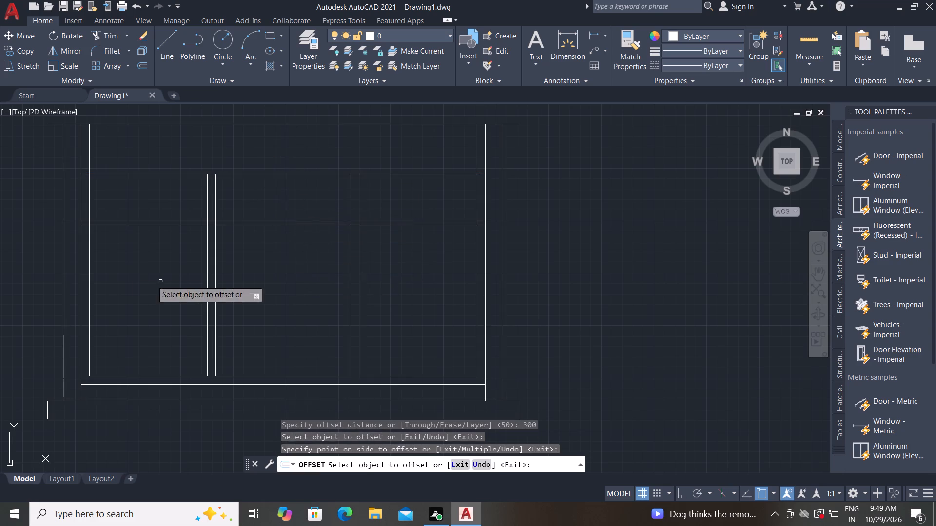
left_click(90, 272)
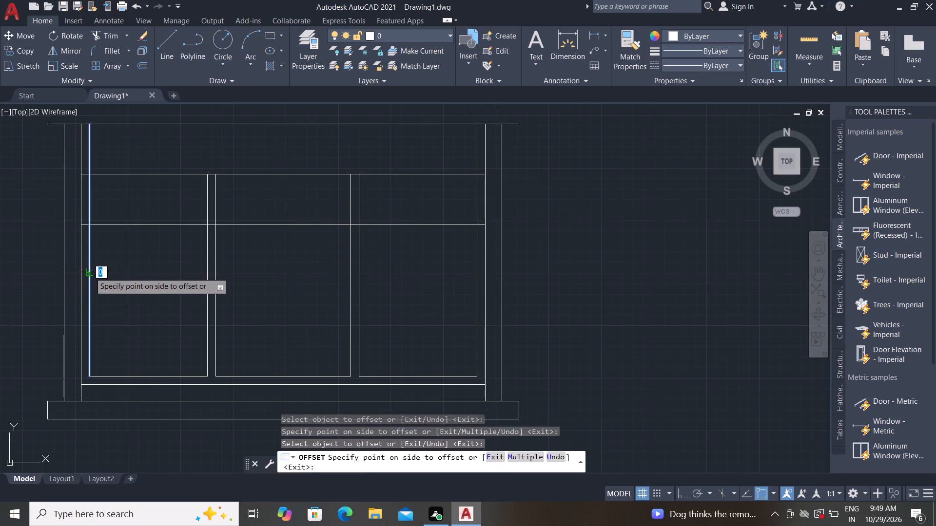
left_click(219, 269)
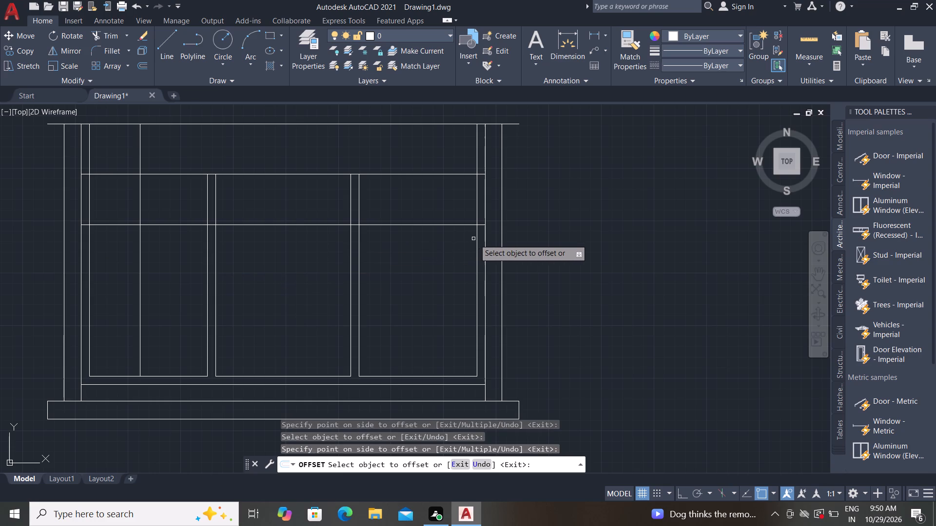
left_click(478, 241)
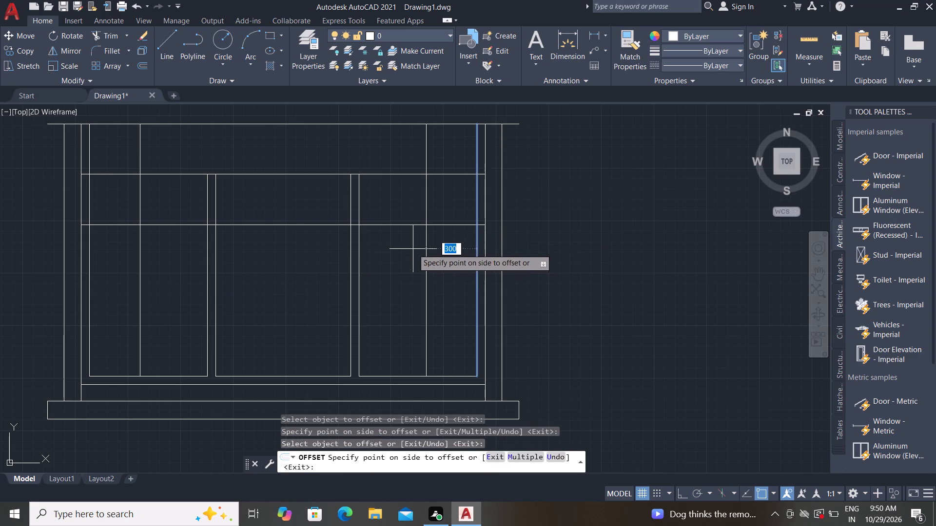
left_click(413, 249)
key("Escape")
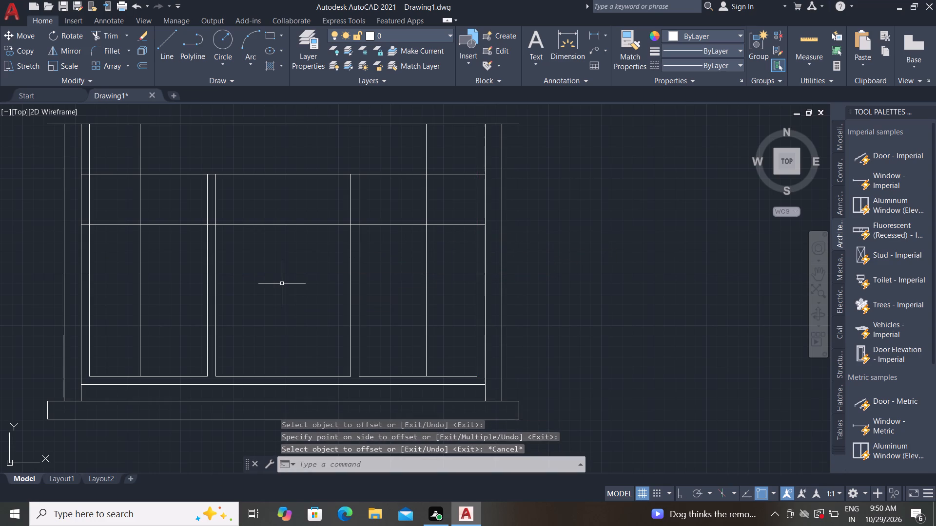
Trim both new offset verticals above the bays' top line, and trim the left one down to the new horizontal line.
type("TR")
key("space")
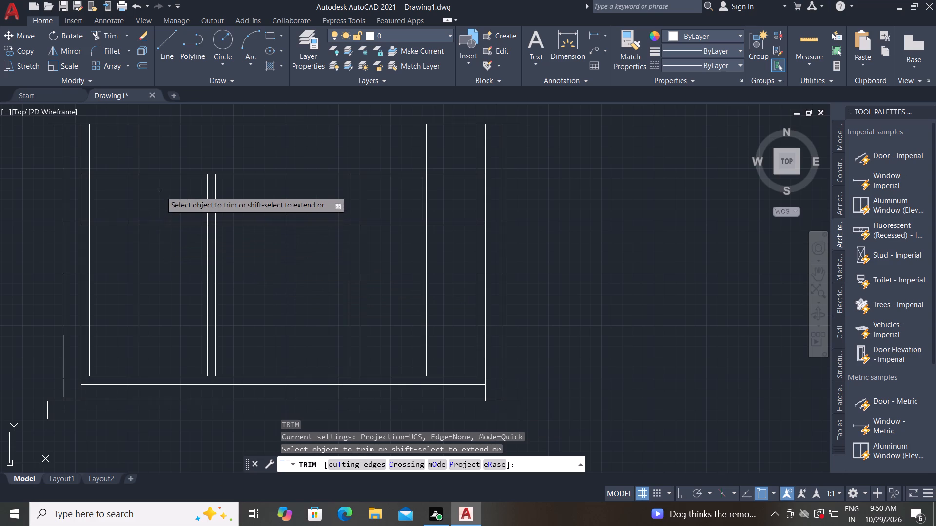
left_click(112, 160)
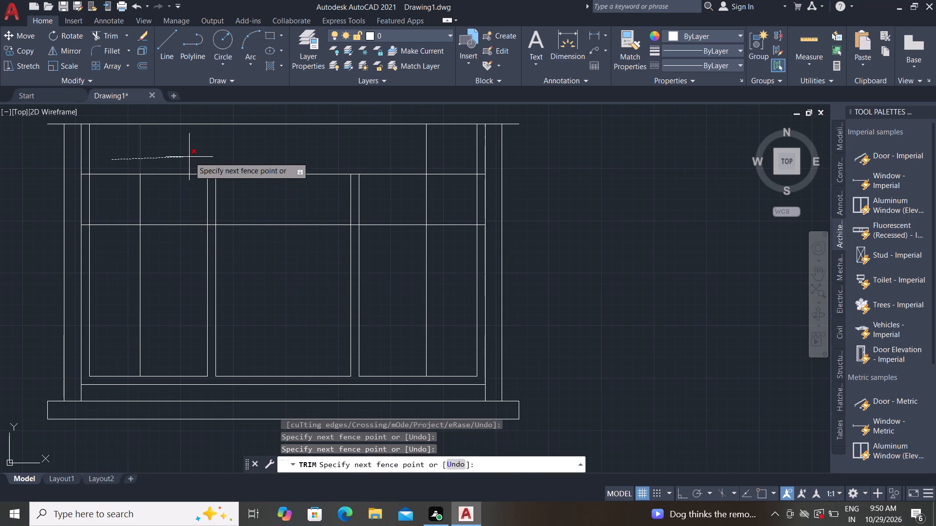
left_click(189, 157)
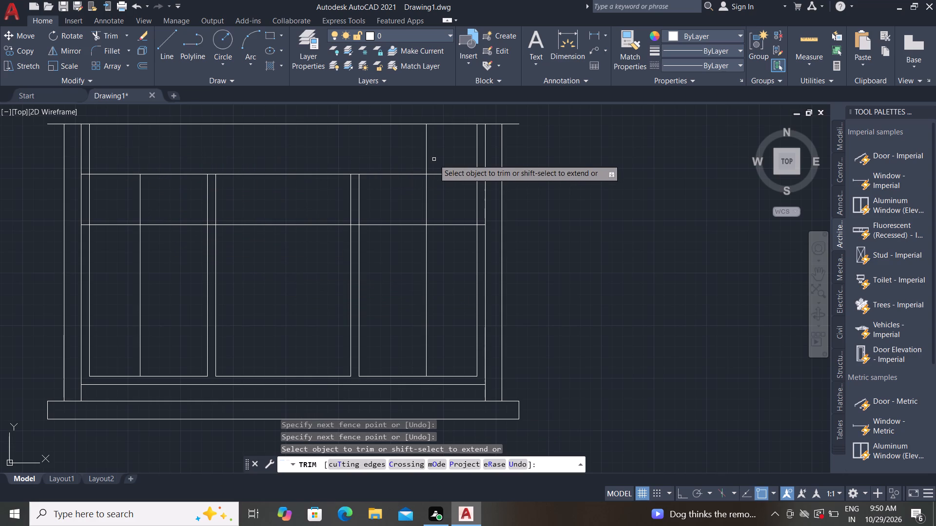
left_click(411, 153)
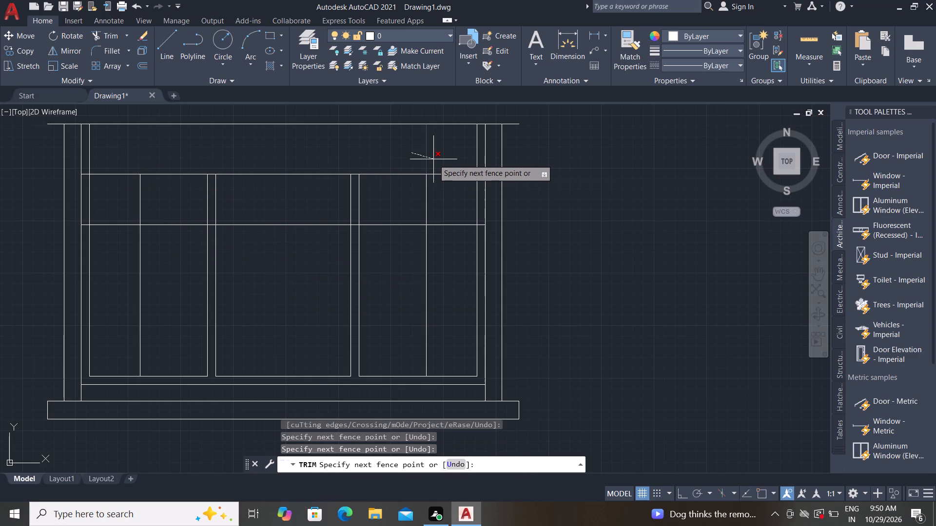
left_click(433, 159)
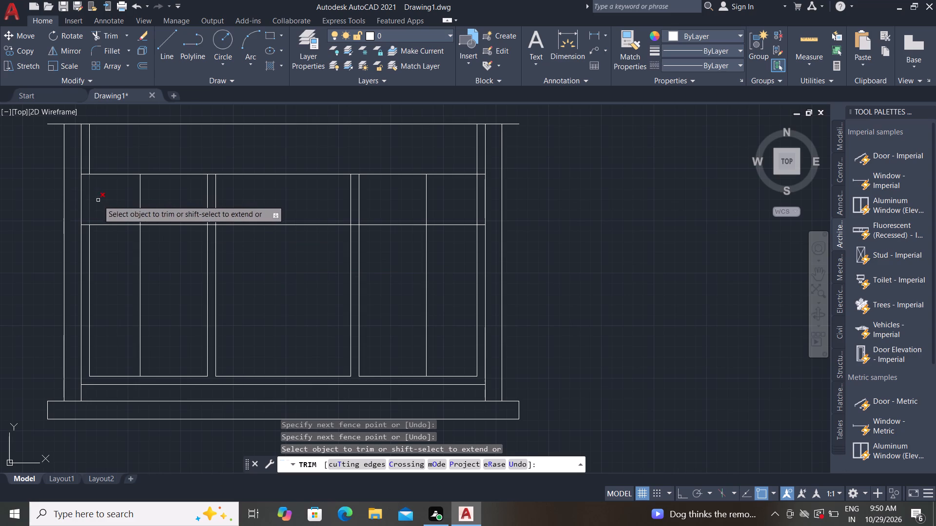
left_click(140, 216)
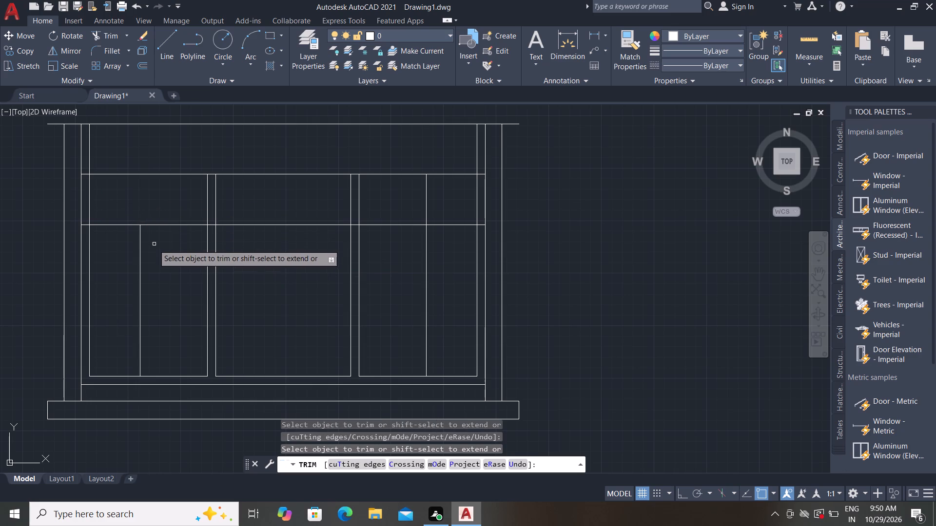
Trim the new horizontal line between the two offset verticals, including the short pieces inside both divider pairs.
left_click(171, 224)
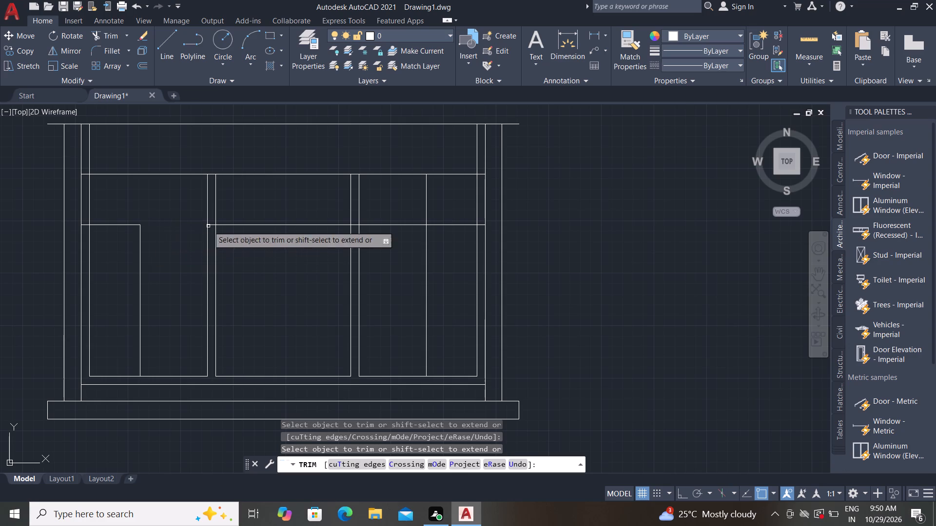
left_click(372, 224)
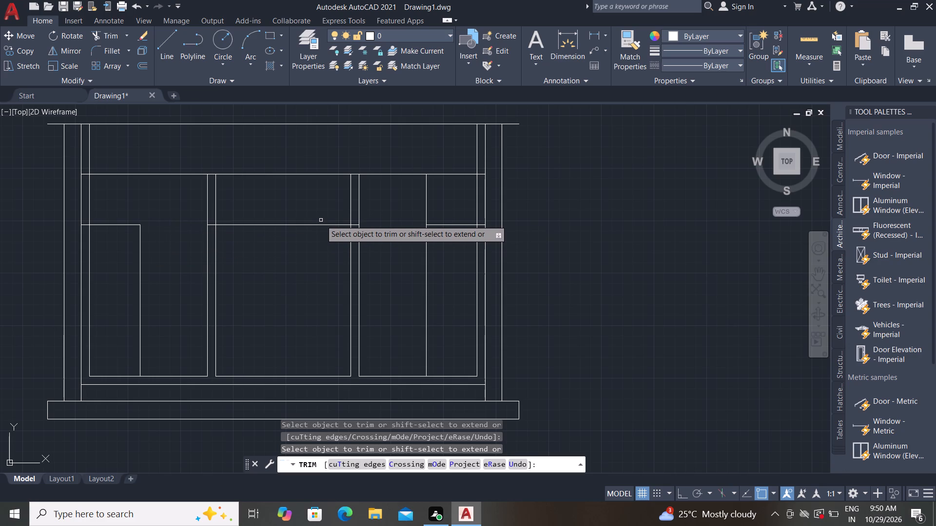
left_click(320, 220)
left_click(253, 243)
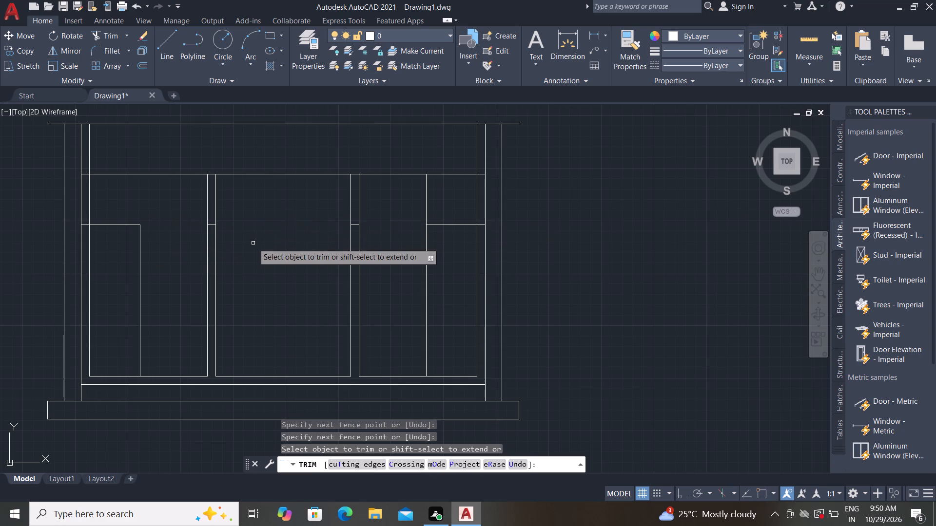
scroll(198, 232, "up", 3)
left_click(244, 171)
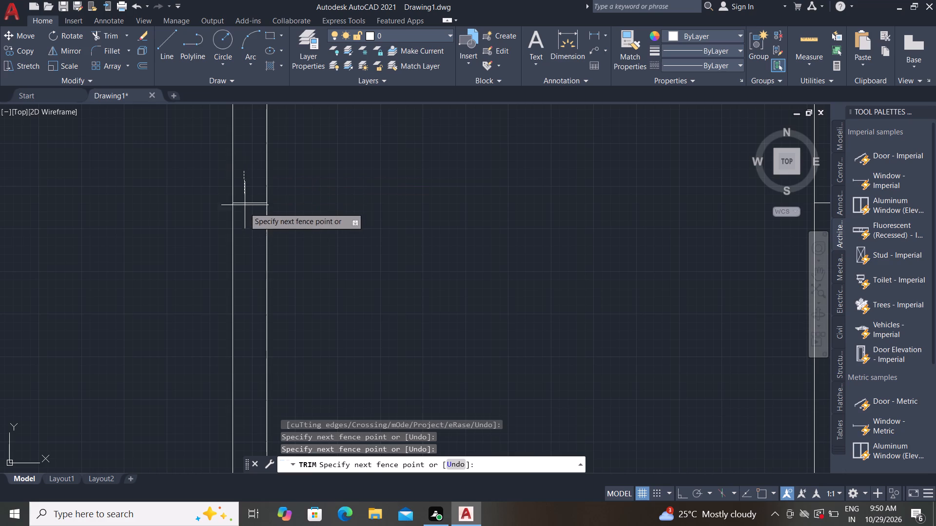
left_click(242, 220)
scroll(148, 232, "down", 2)
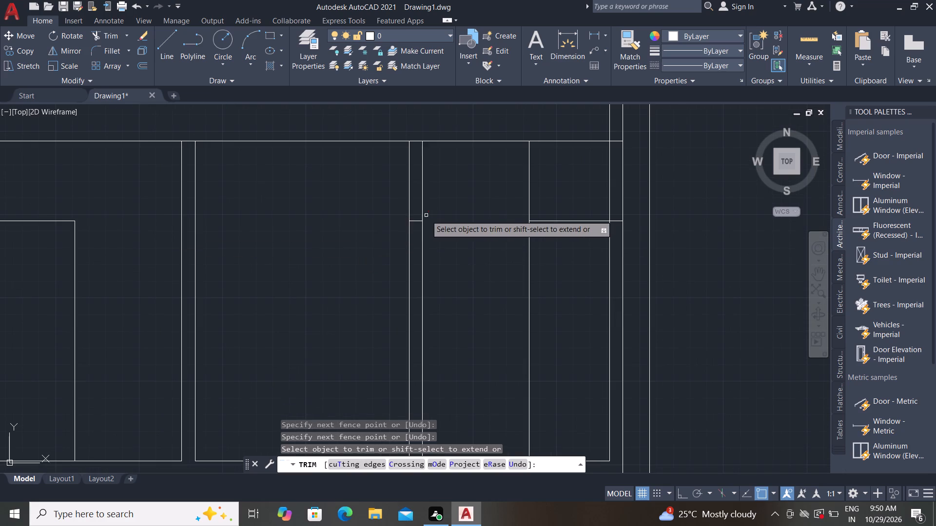
scroll(426, 215, "up", 2)
left_click(404, 209)
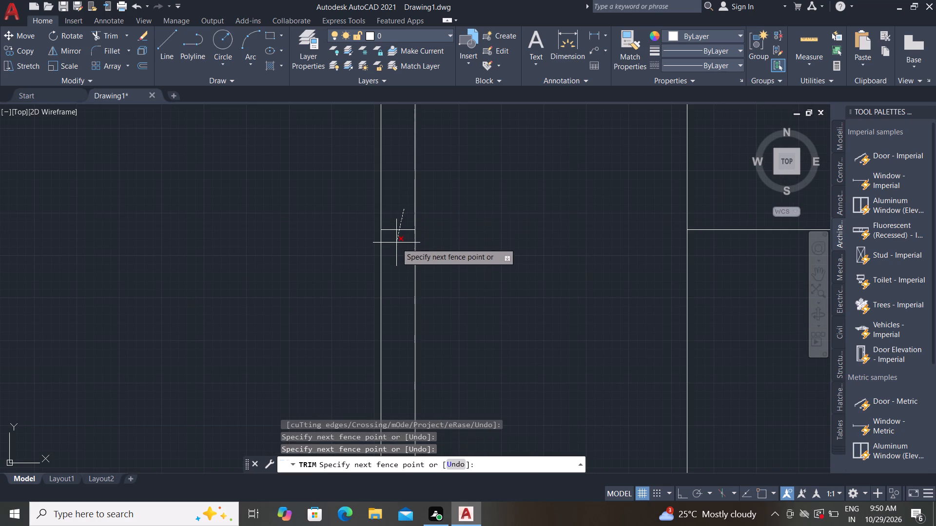
left_click(396, 251)
Trim away the left bay's remaining offset vertical and the short horizontal line's end between the left frame lines.
scroll(289, 263, "down", 2)
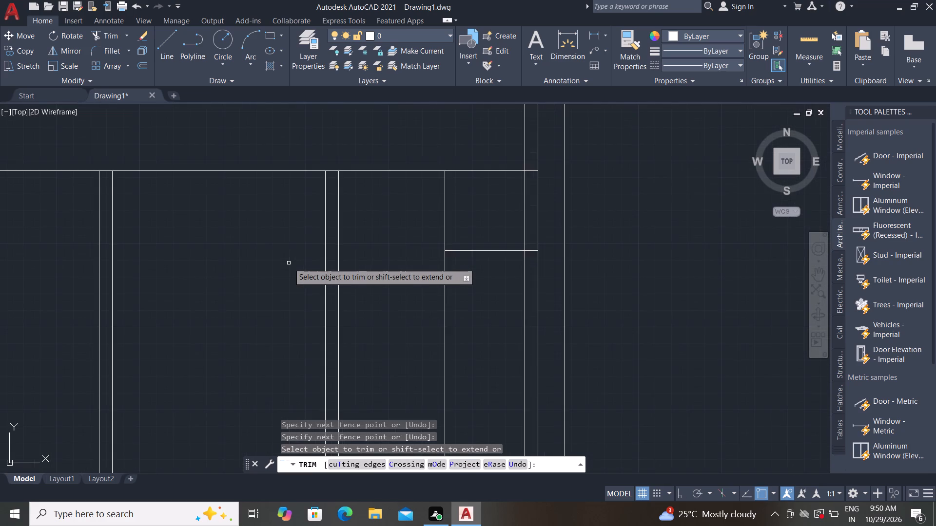
scroll(289, 263, "down", 2)
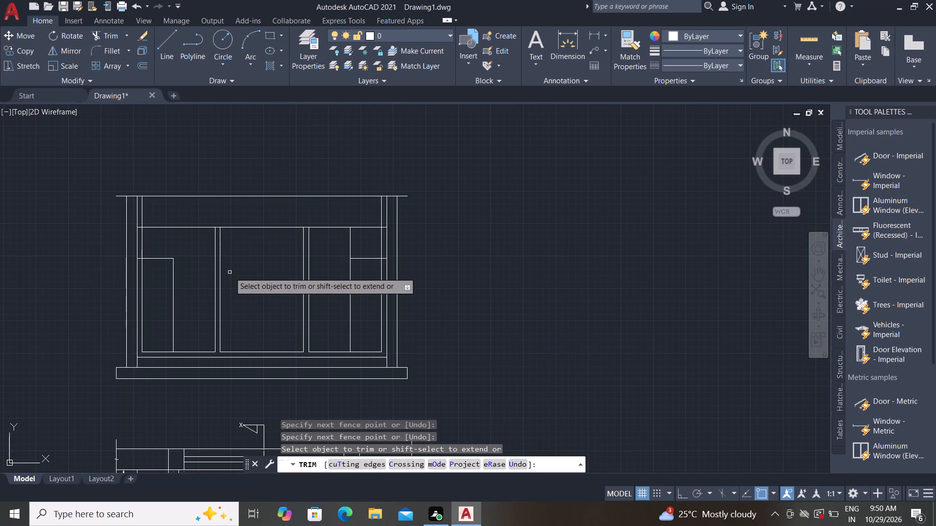
left_click(174, 283)
scroll(157, 261, "up", 3)
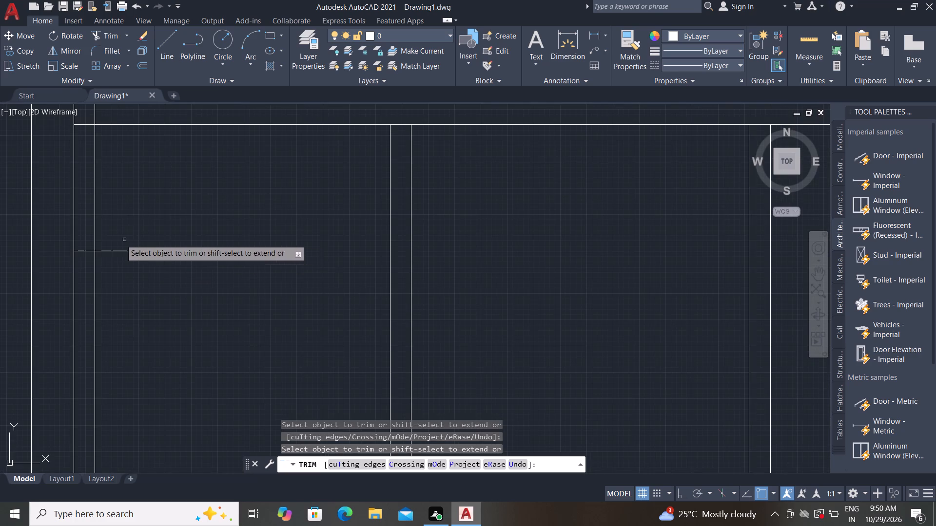
scroll(92, 243, "up", 2)
left_click(54, 213)
left_click(50, 276)
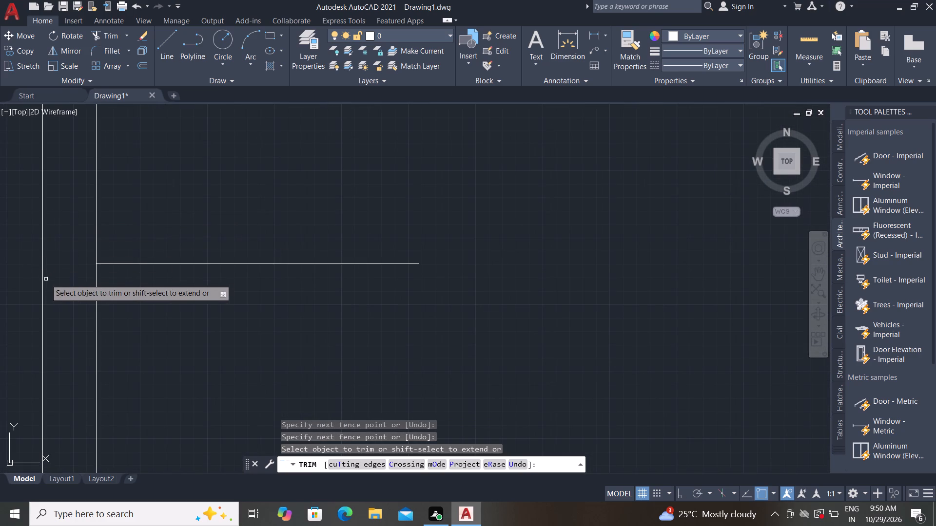
Trim the end of the right bay's short horizontal line between the right frame lines.
scroll(169, 313, "down", 2)
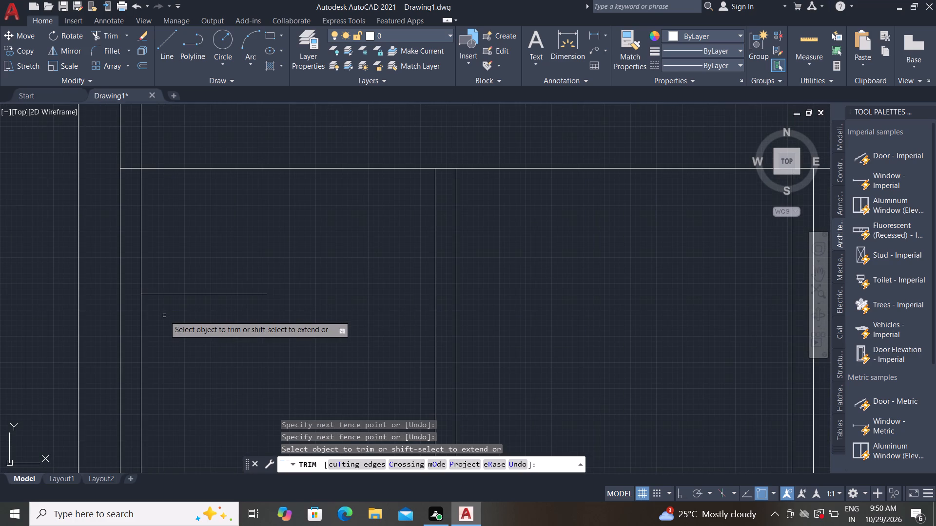
scroll(164, 316, "down", 2)
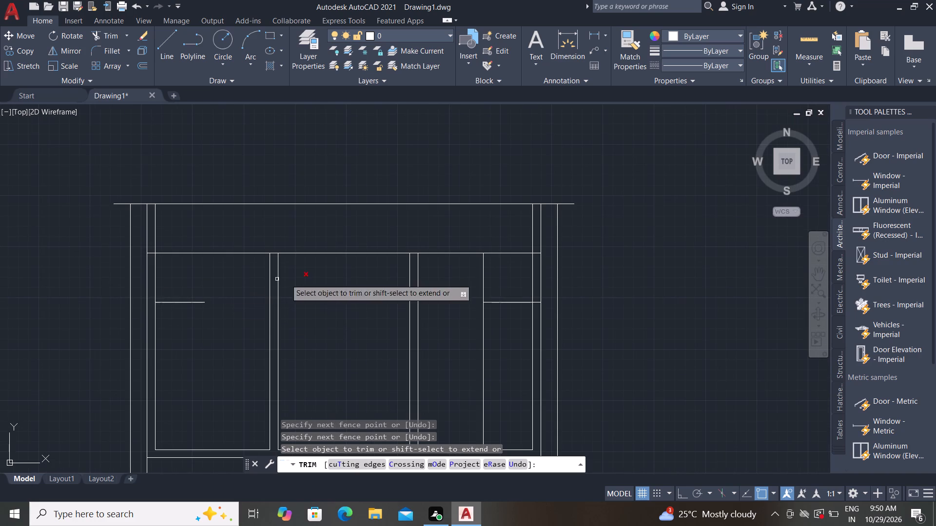
scroll(536, 285, "up", 1)
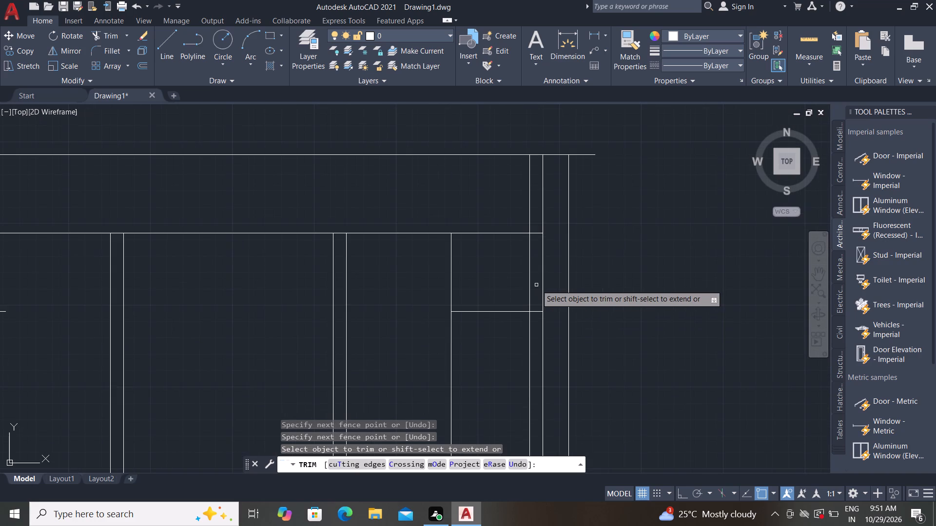
scroll(536, 285, "up", 1)
left_click(533, 291)
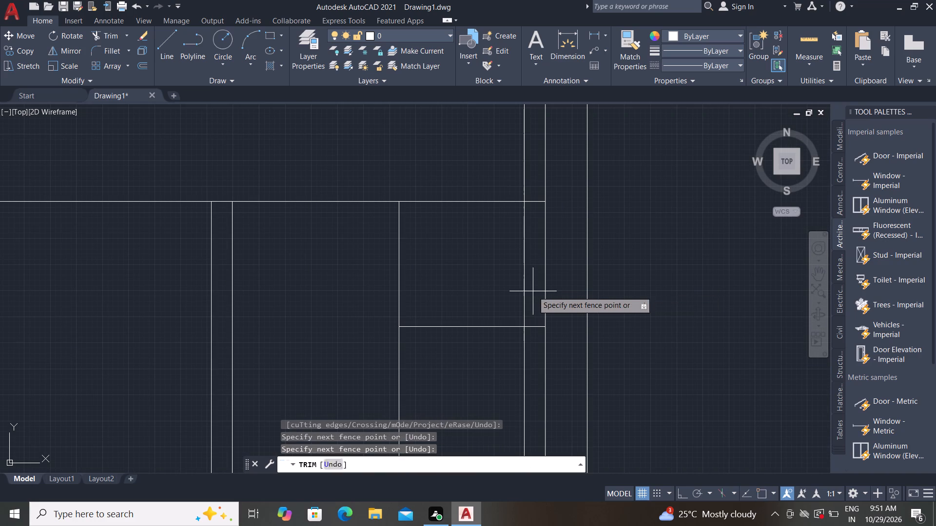
left_click(536, 337)
Draw a Start, End, Direction arc from the left short line's inner end to the bays' top line midpoint, with a horizontal start tangent.
scroll(488, 288, "down", 2)
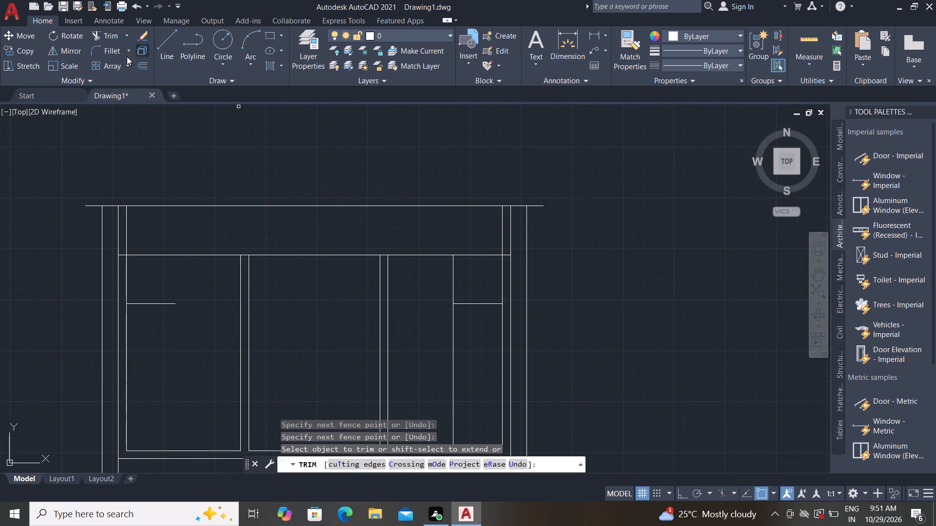
left_click(243, 57)
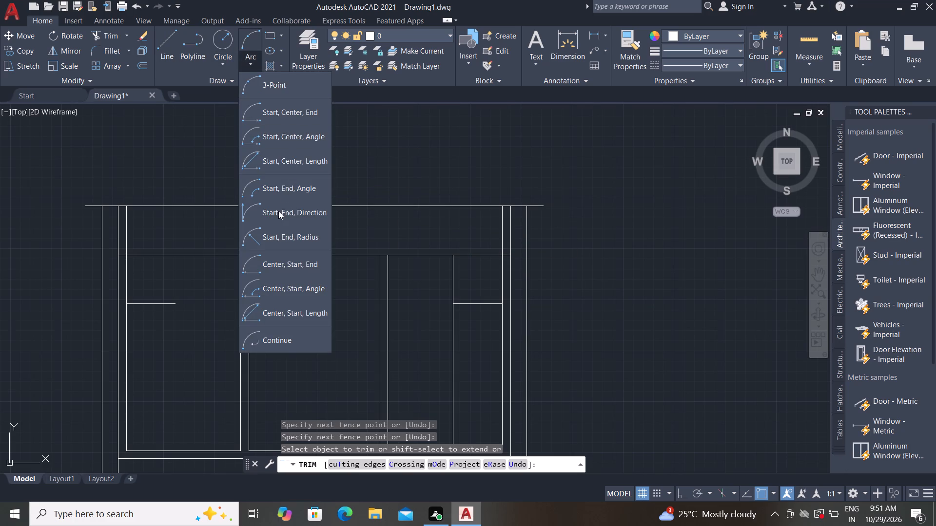
left_click(278, 211)
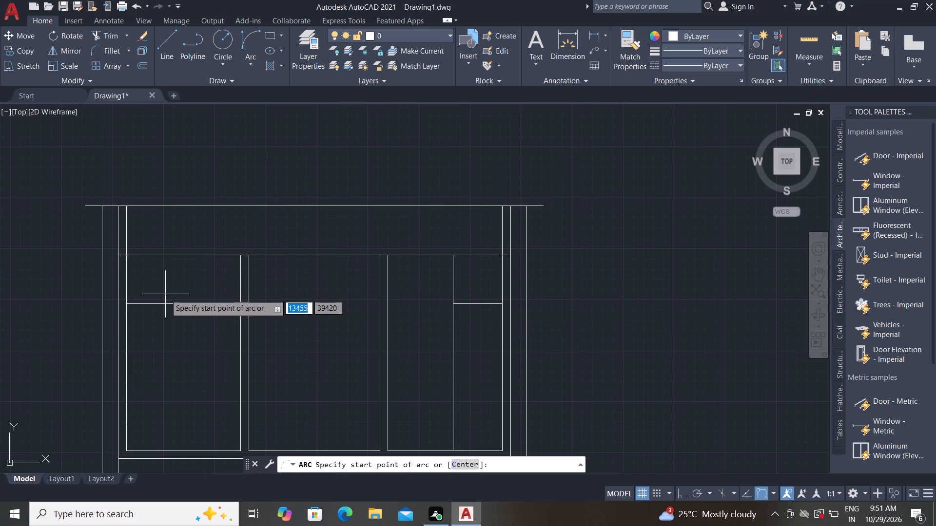
left_click(176, 300)
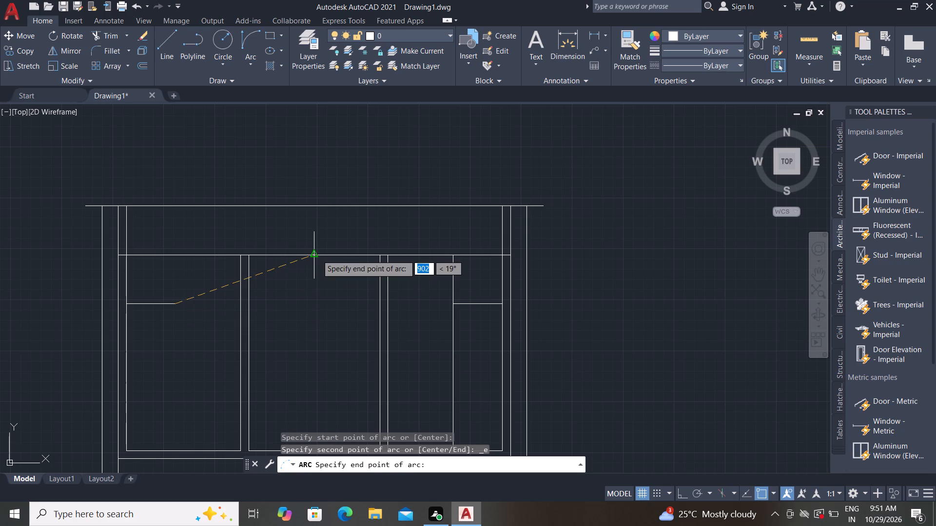
left_click(317, 255)
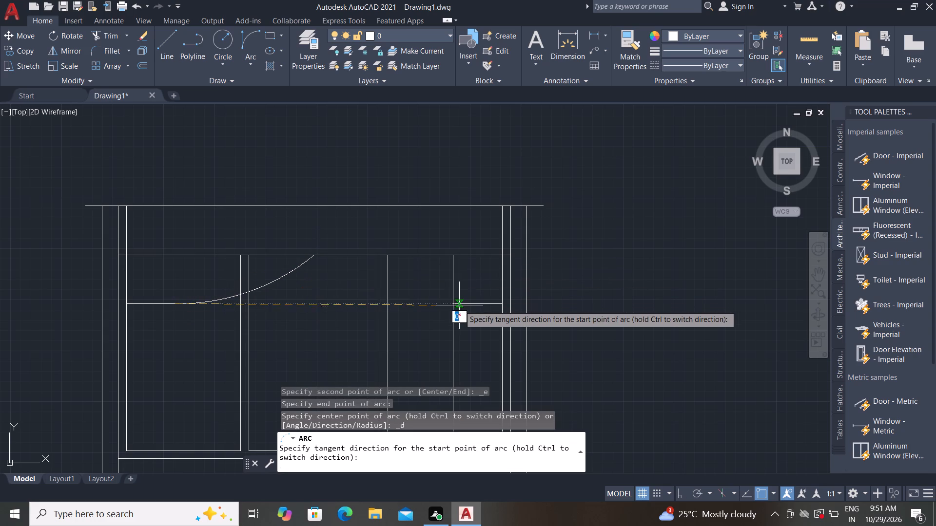
left_click(454, 305)
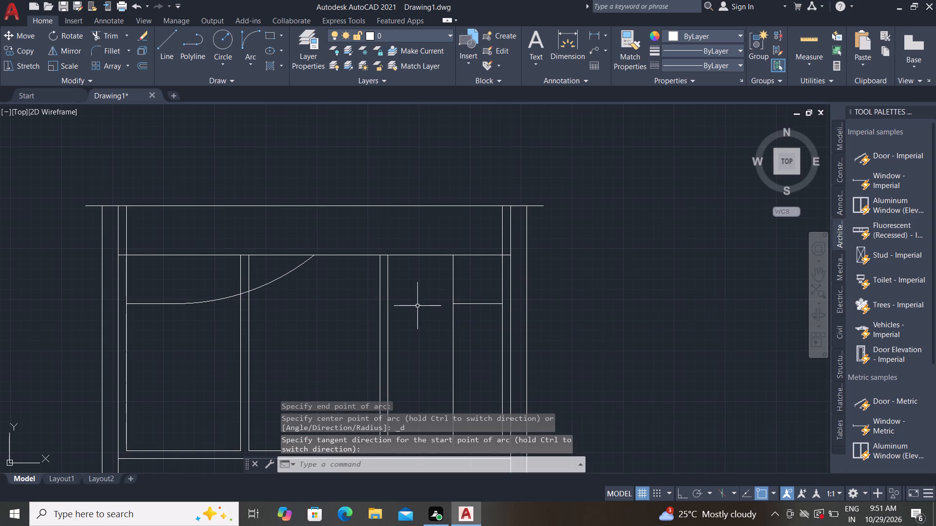
Delete the arc running from the left short line to the midpoint of the bays' top line.
left_click(278, 278)
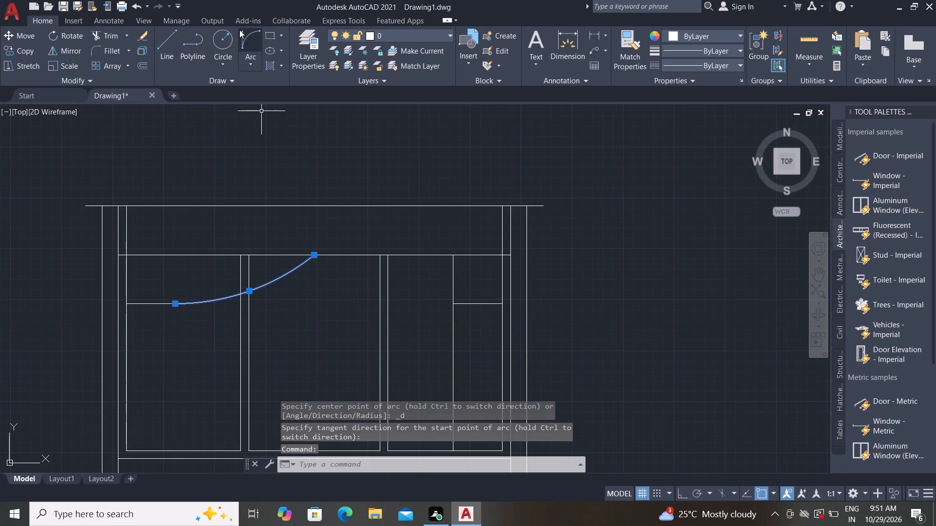
key("Delete")
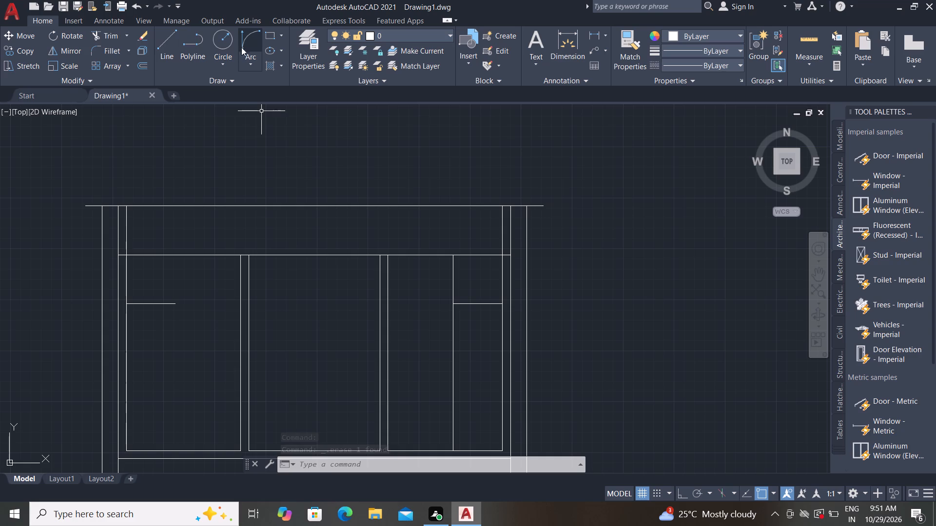
Draw a Start, End, Direction arc between the two short lines' inner ends, with a start tangent of about 39° so it crests at the bays' top line.
left_click(247, 33)
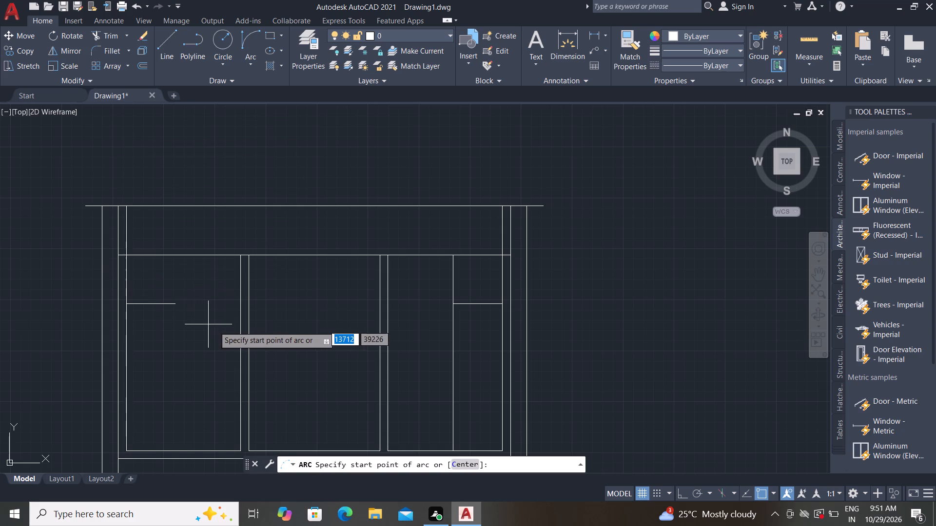
left_click(176, 302)
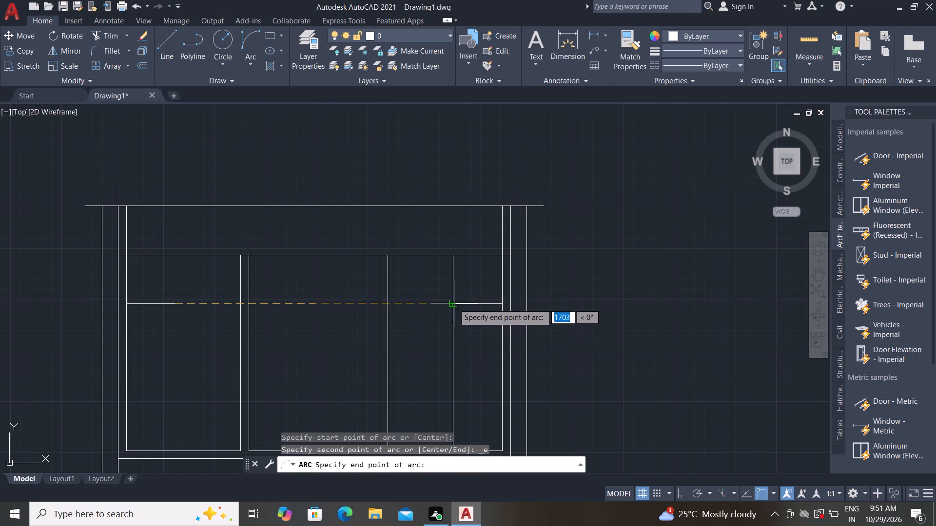
left_click(454, 303)
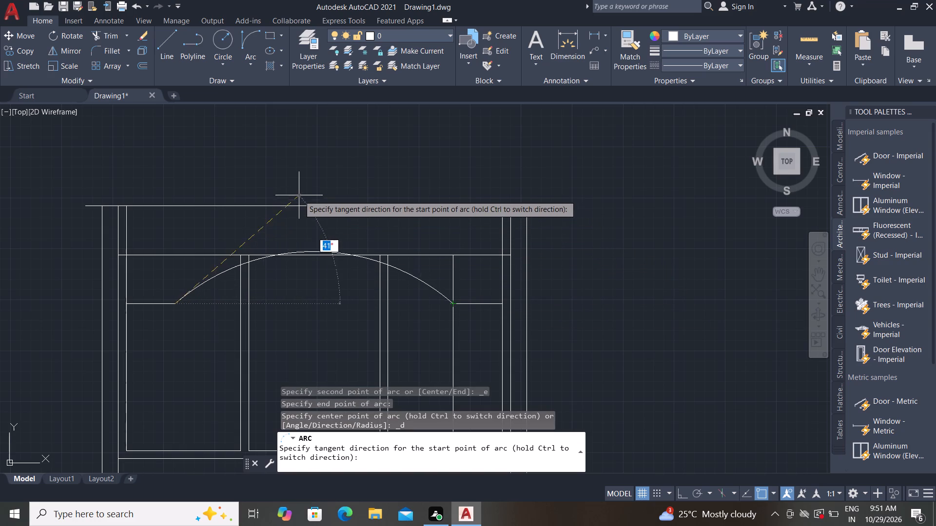
scroll(299, 195, "up", 3)
scroll(298, 195, "down", 3)
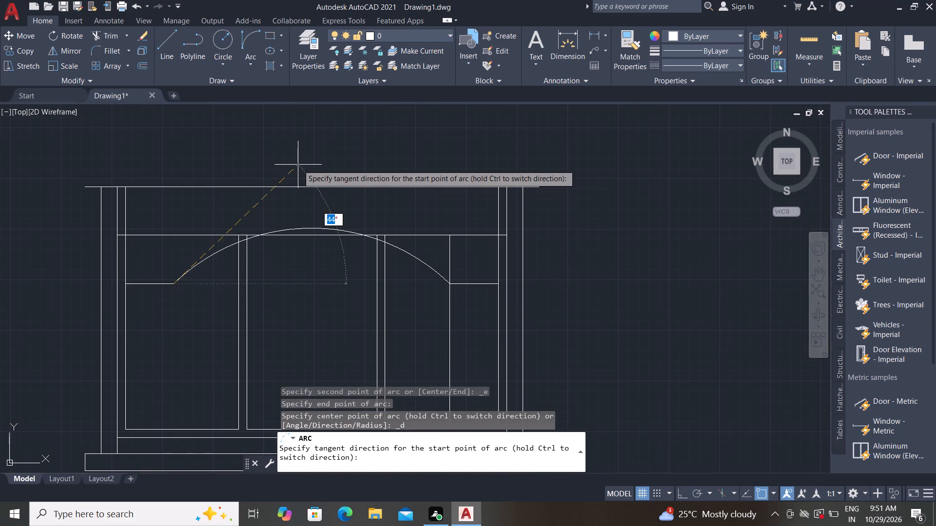
scroll(295, 175, "up", 3)
scroll(304, 160, "down", 2)
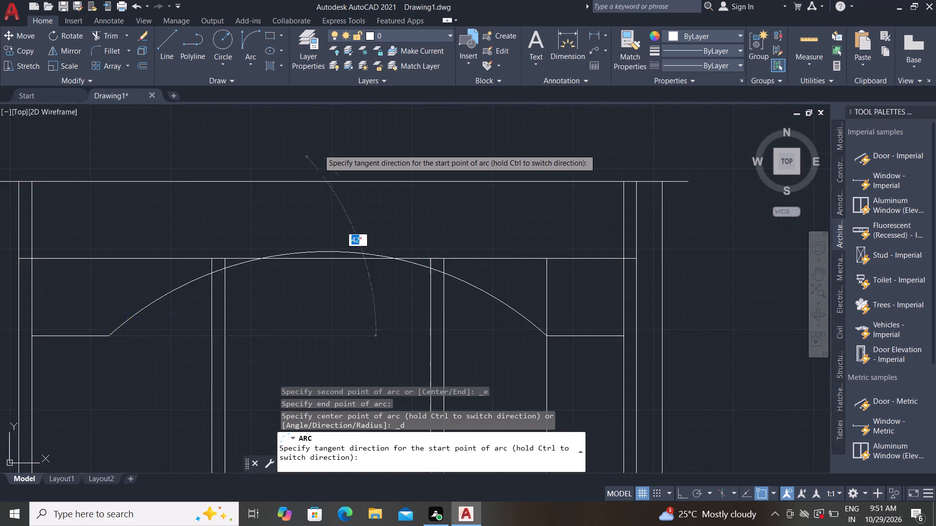
scroll(320, 147, "down", 1)
scroll(319, 171, "up", 1)
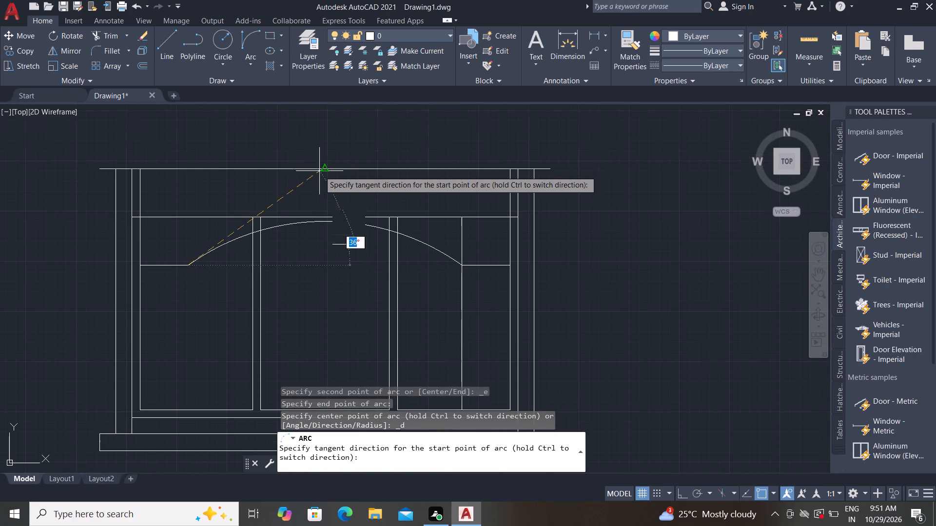
scroll(319, 171, "up", 2)
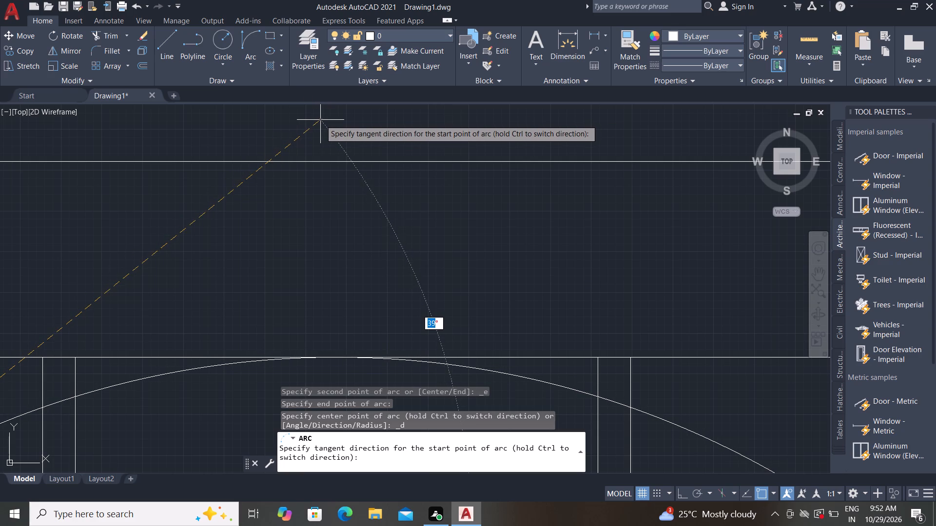
left_click(320, 121)
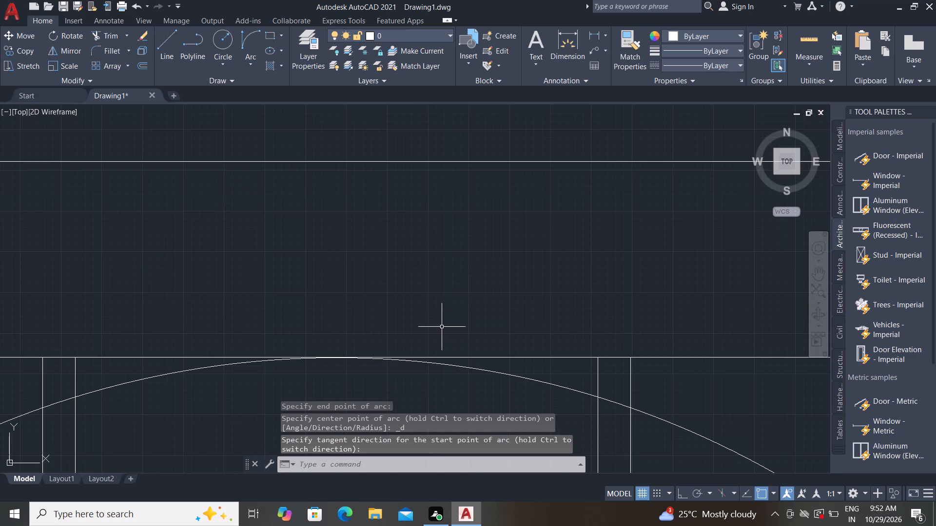
Trim off the portions of both divider pairs that lie between the arc and the bays' top line.
scroll(440, 328, "down", 2)
scroll(433, 252, "down", 1)
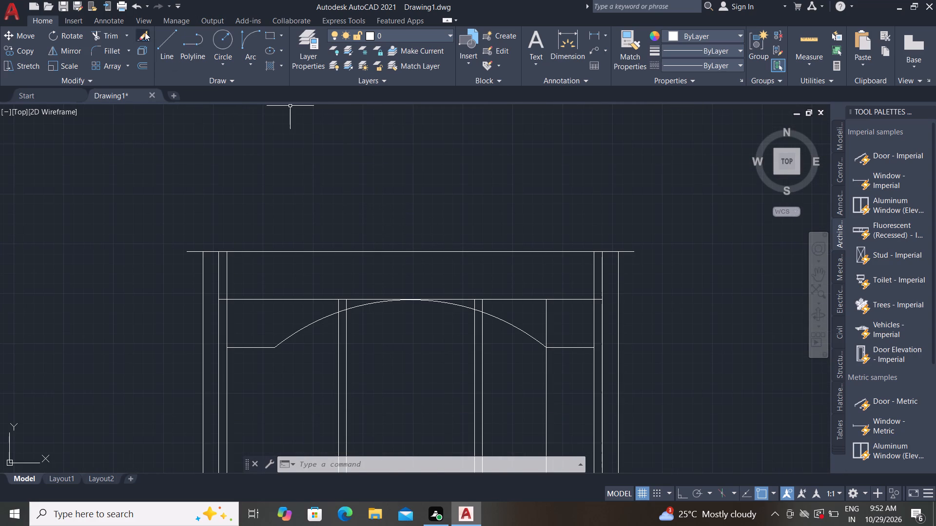
left_click(107, 30)
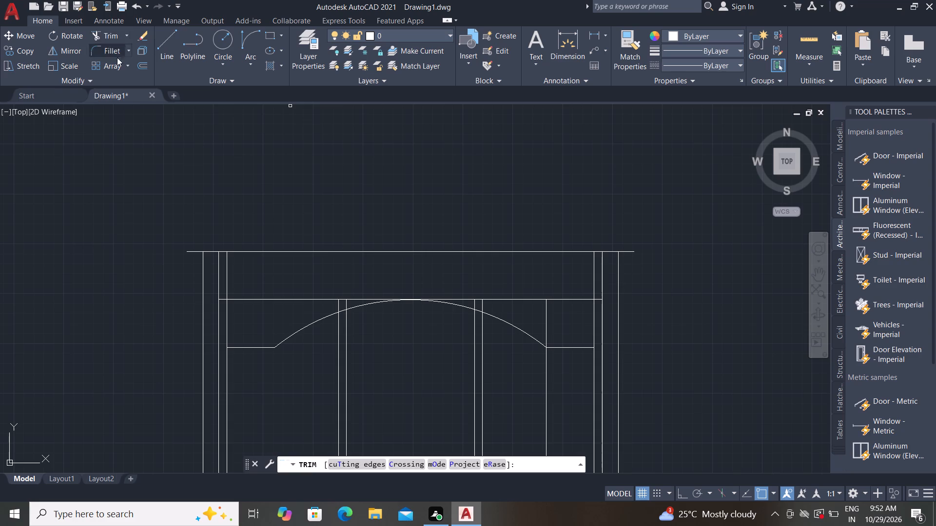
scroll(369, 301, "up", 3)
left_click(284, 313)
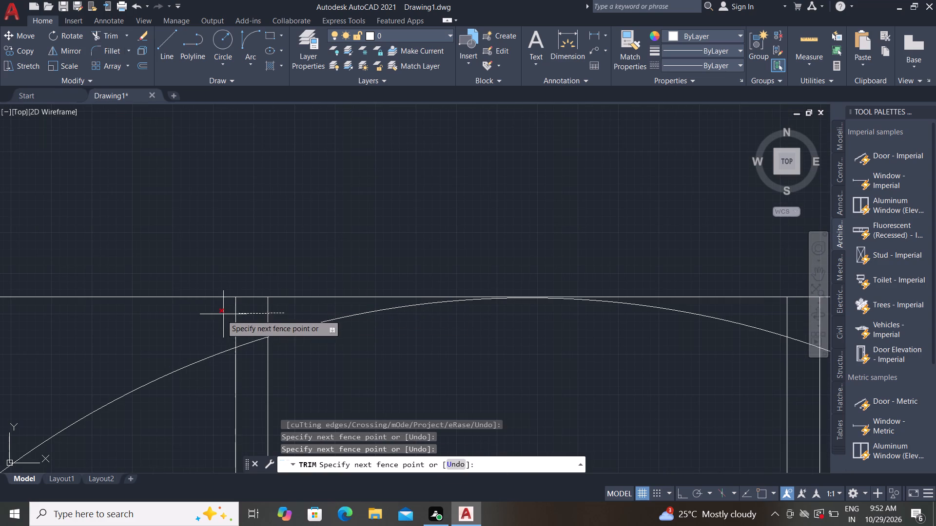
left_click(208, 317)
scroll(403, 366, "down", 2)
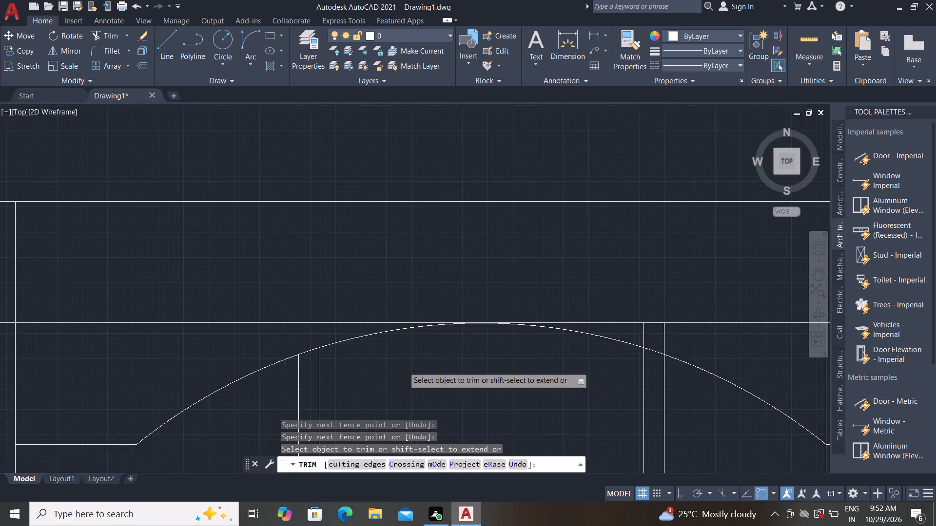
scroll(546, 349, "up", 2)
left_click(537, 342)
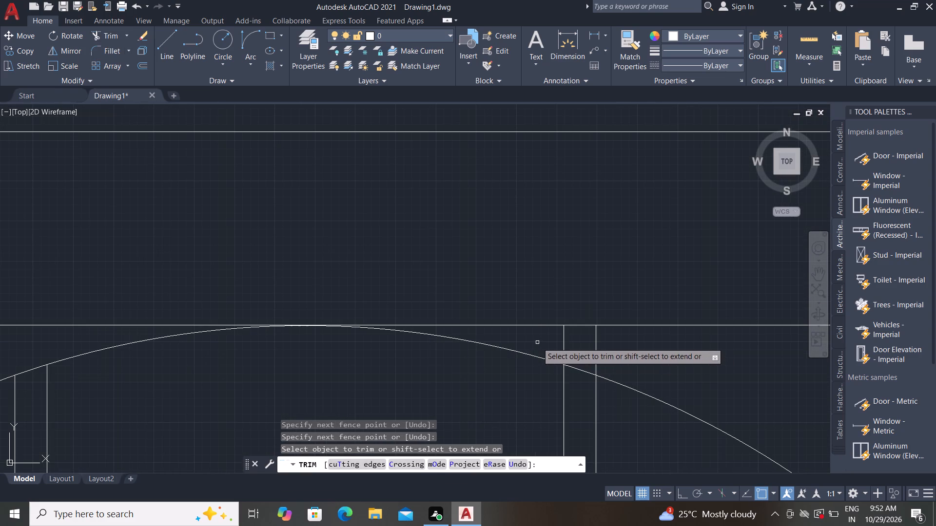
left_click(620, 362)
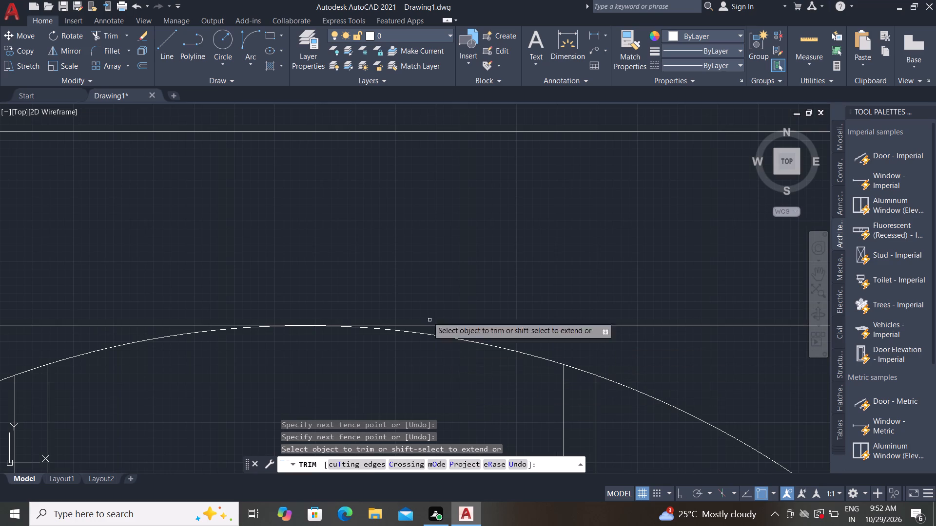
Trim the right bay's inner vertical between the arc's end and the bays' top line.
scroll(398, 270, "down", 3)
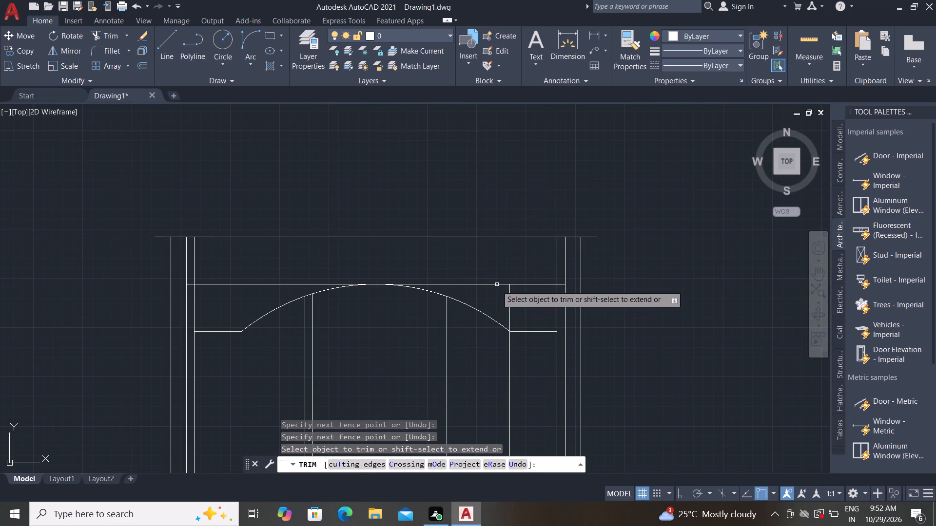
left_click(497, 298)
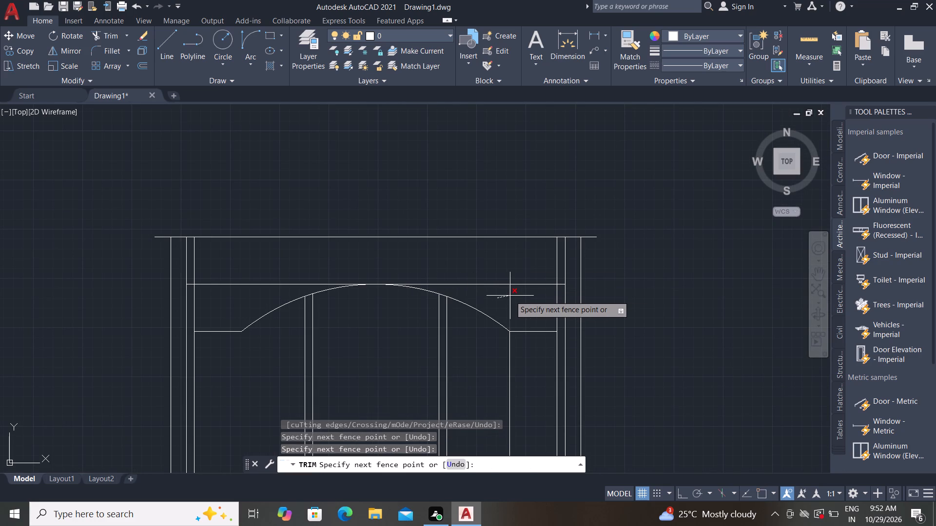
left_click(510, 295)
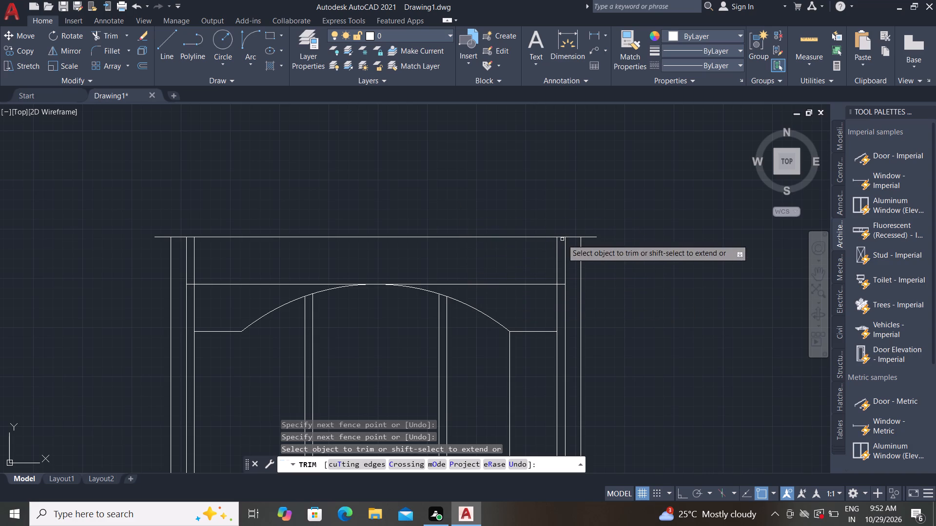
scroll(634, 210, "down", 1)
middle_click_drag(650, 212, 631, 207)
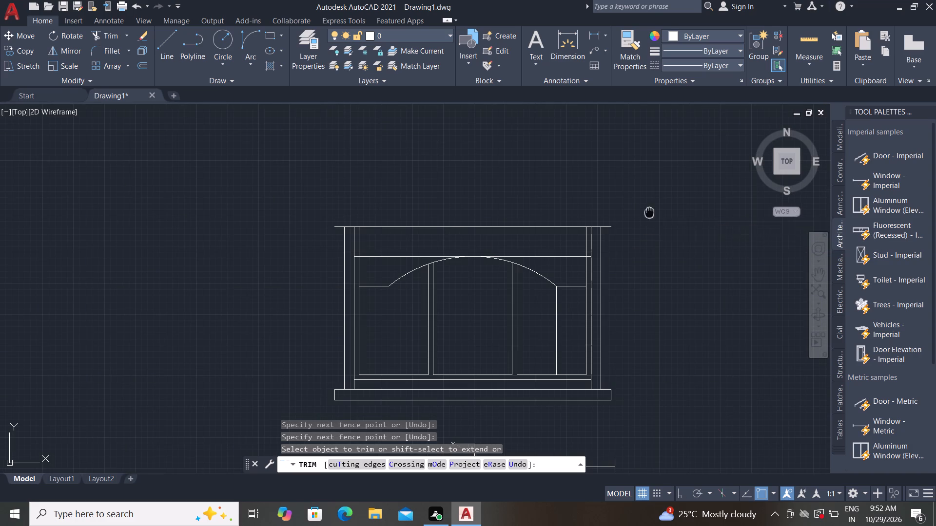
middle_click_drag(631, 207, 580, 226)
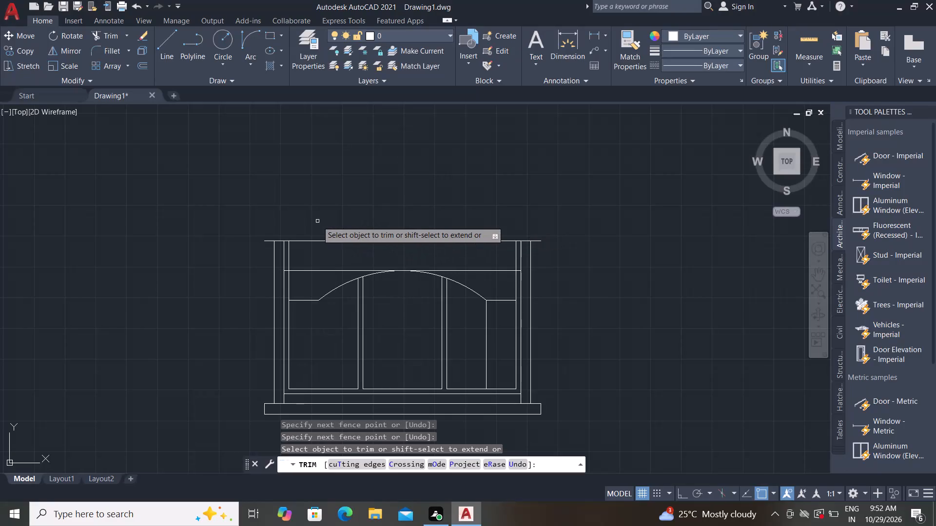
key("Escape")
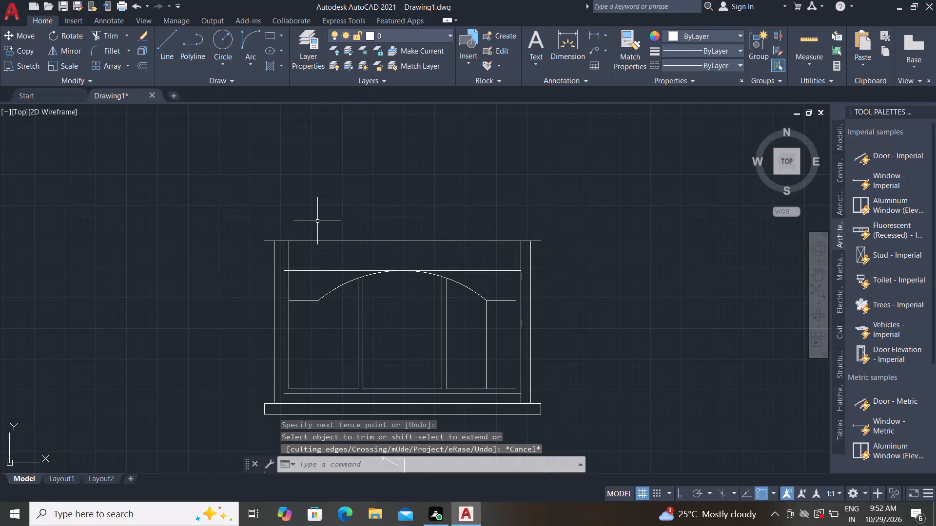
Offset the elevation's overhanging top line 500 upward.
key("o")
key("space")
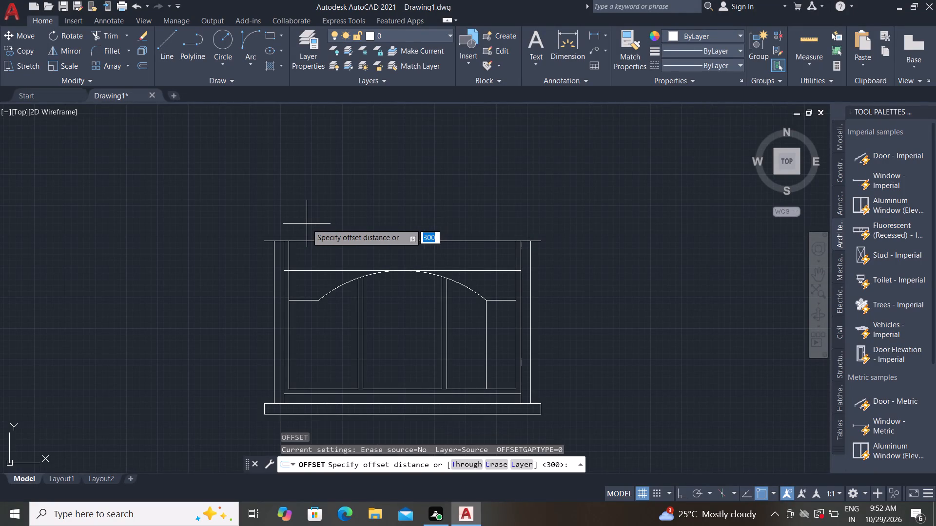
key("5")
type("00")
key("space")
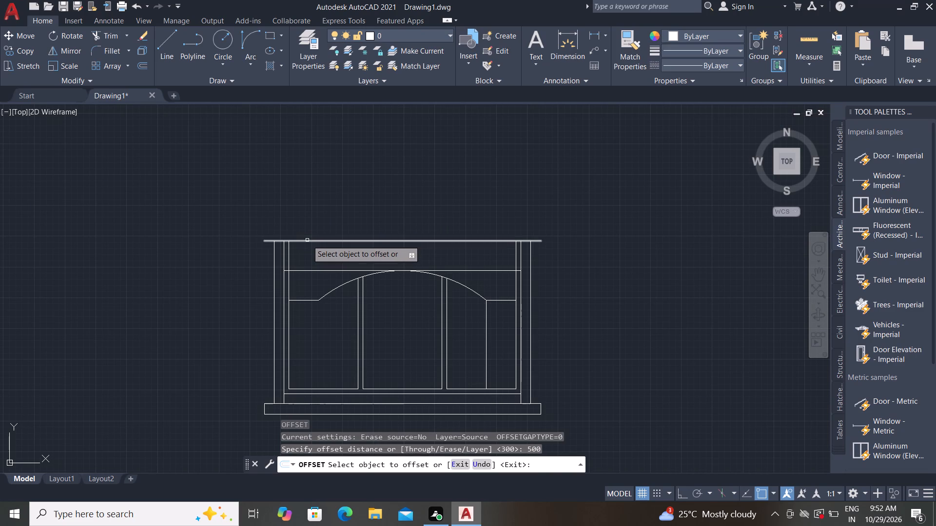
left_click(308, 241)
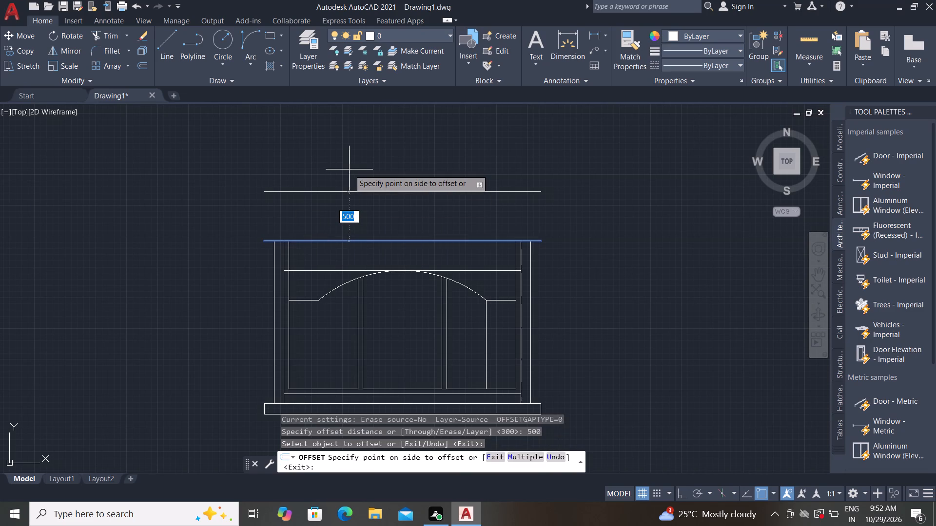
left_click(349, 169)
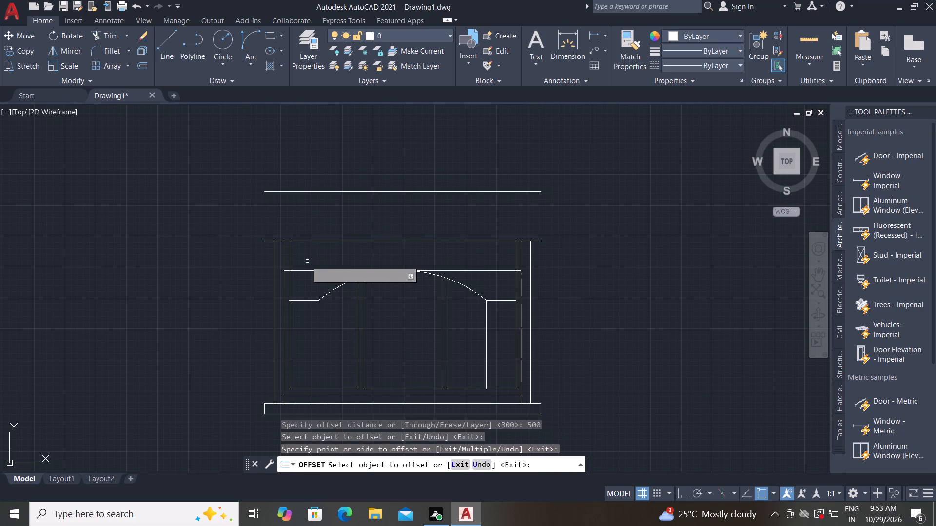
Offset the elevation's outermost left and right verticals outward by 500 each.
left_click(276, 253)
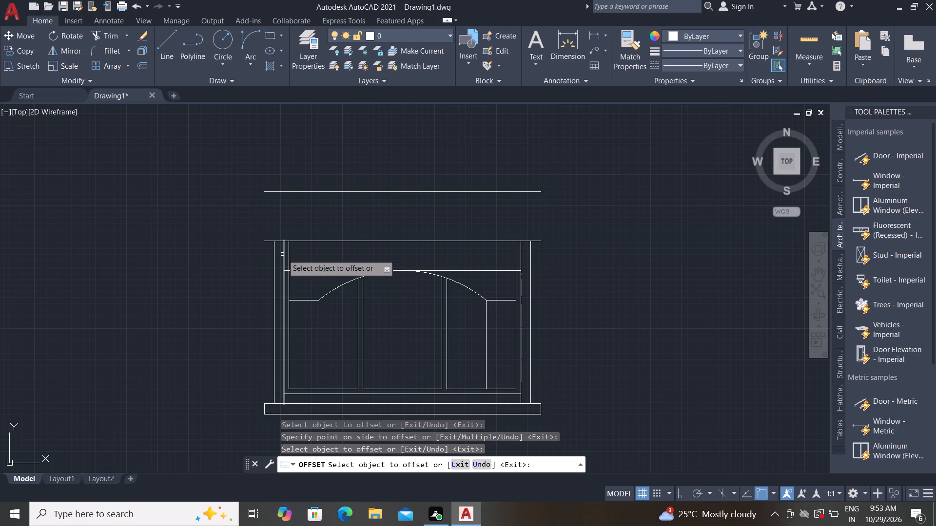
left_click(274, 257)
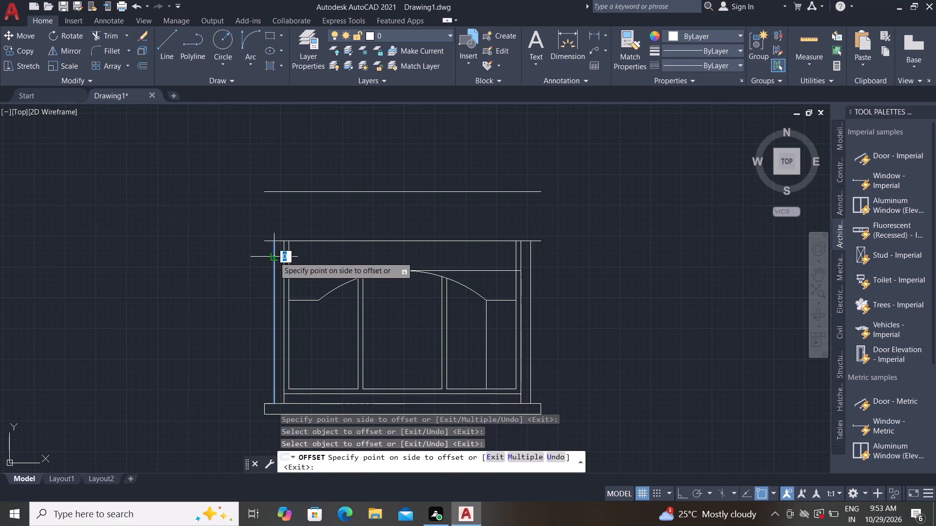
left_click(140, 234)
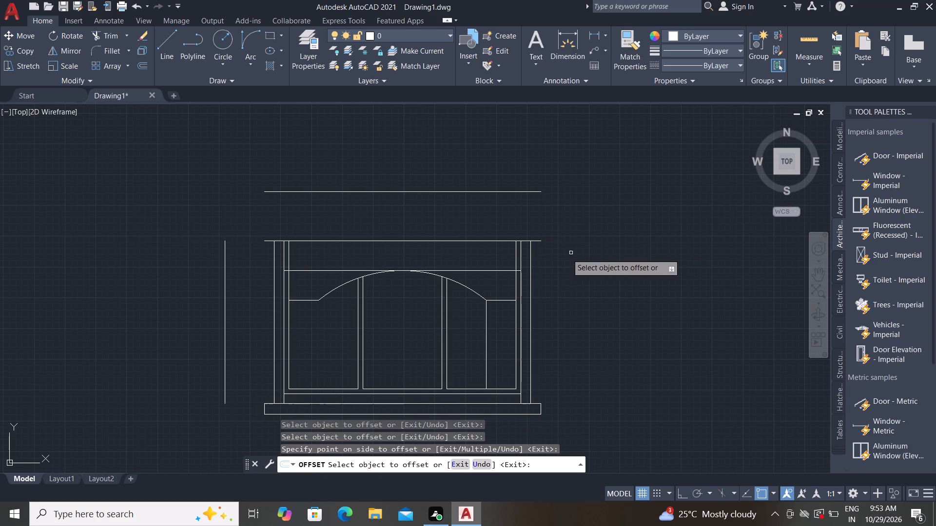
left_click(530, 264)
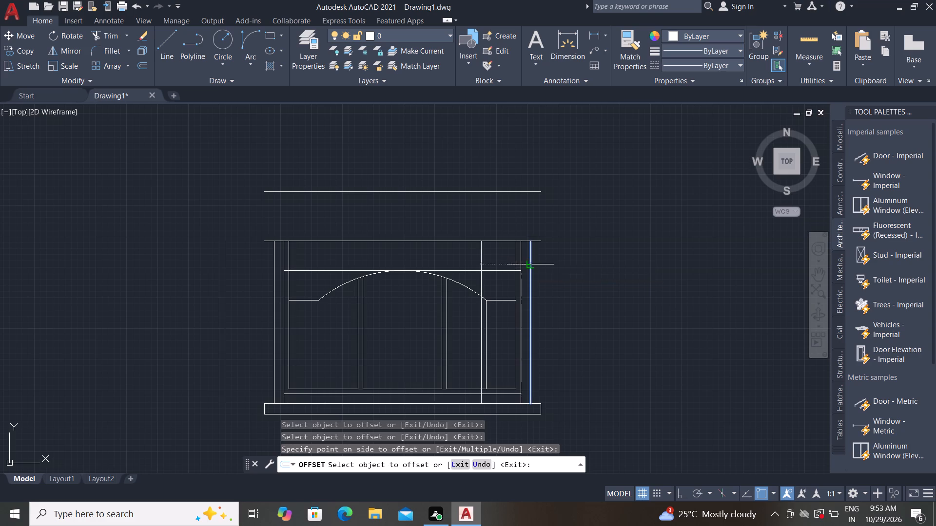
left_click(675, 281)
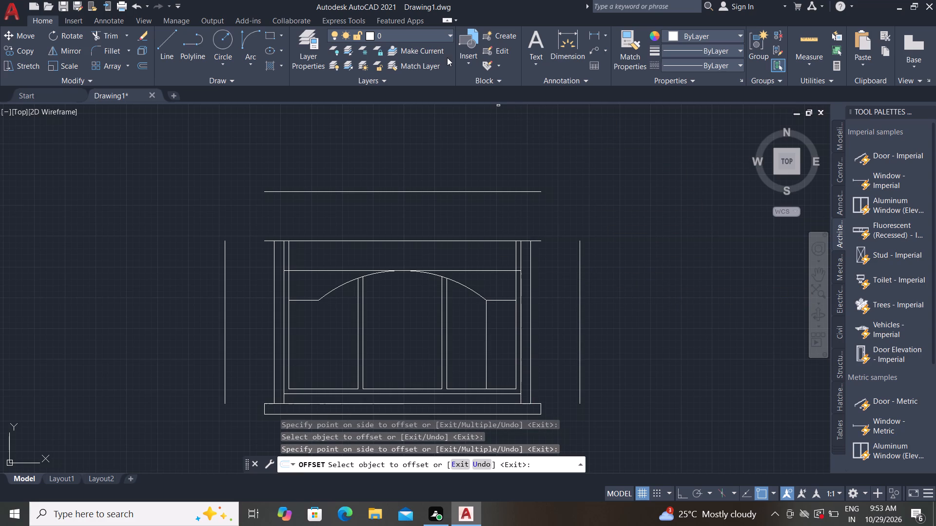
key("Escape")
Extend both ends of the elevation's original top line to the two outer offset verticals.
type("EX")
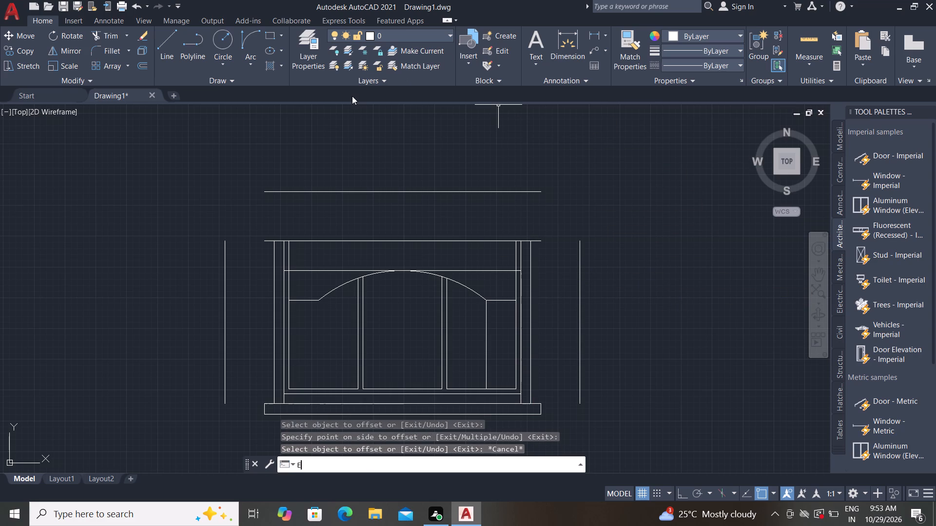
key("space")
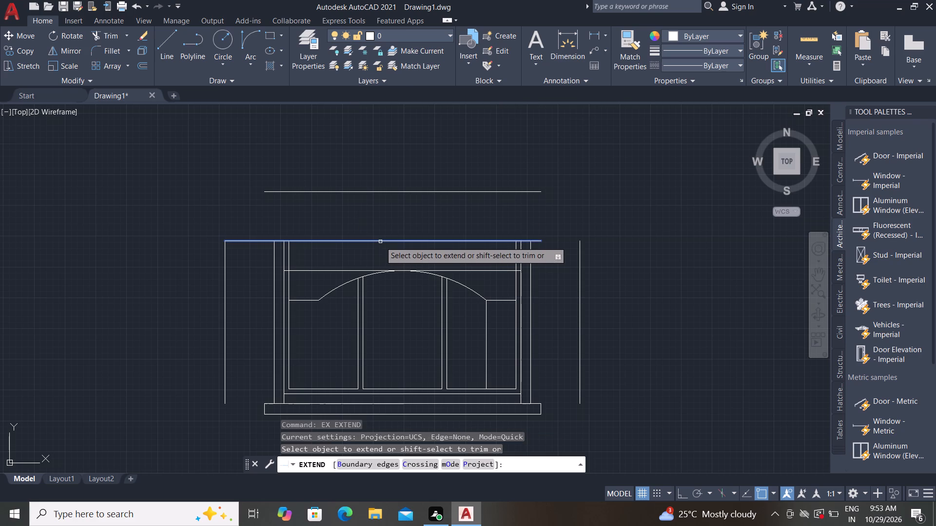
left_click(379, 241)
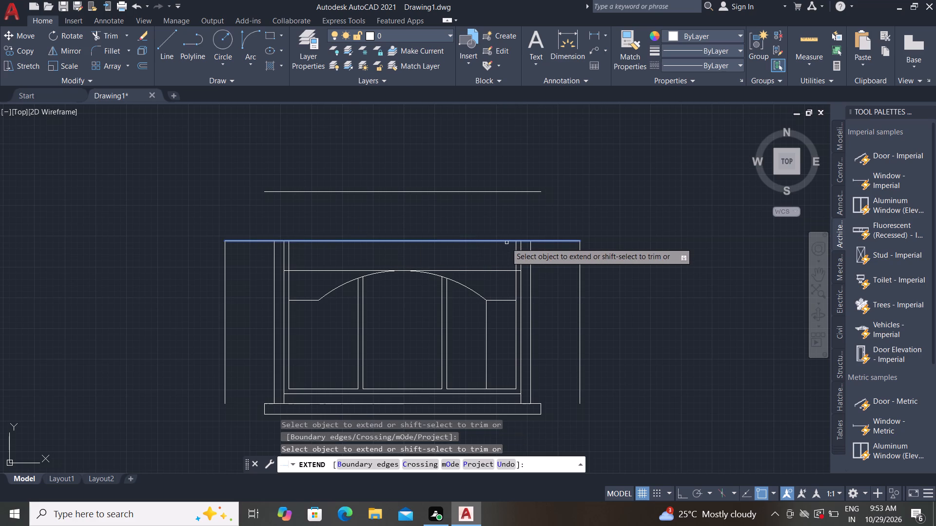
left_click(506, 243)
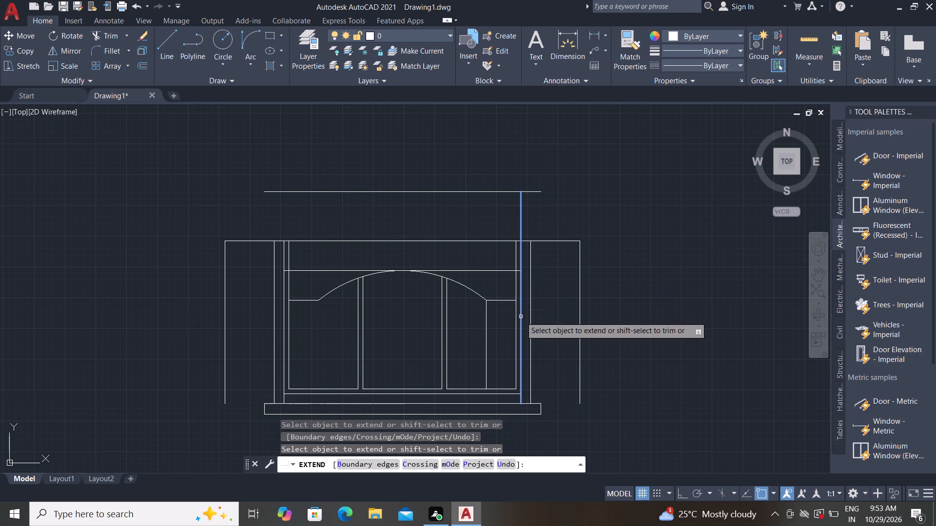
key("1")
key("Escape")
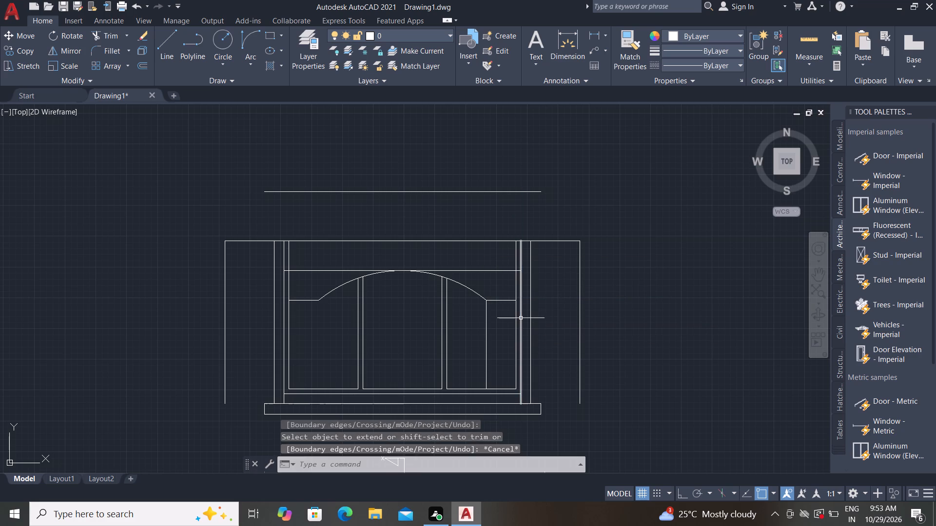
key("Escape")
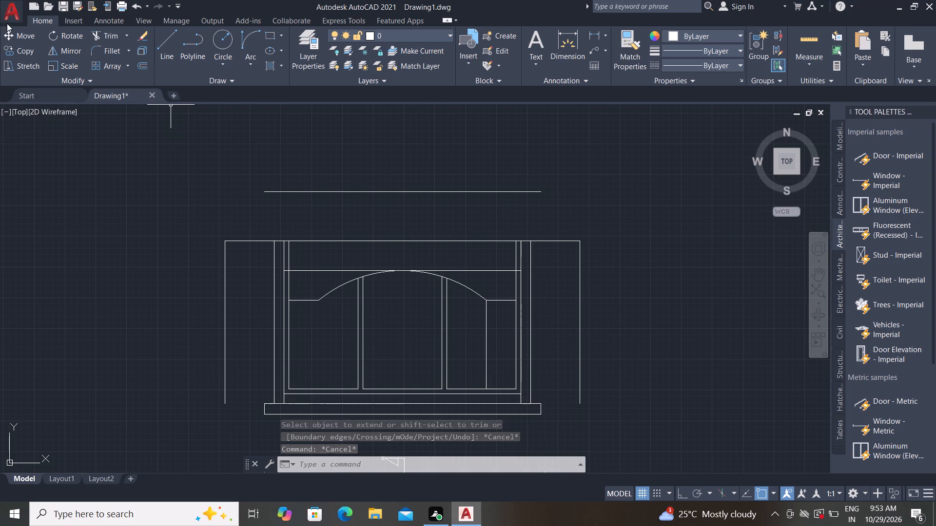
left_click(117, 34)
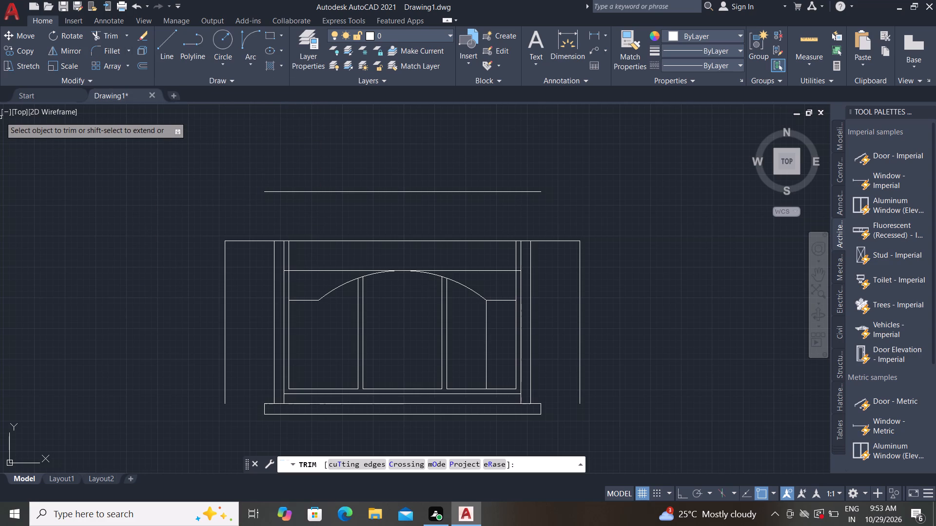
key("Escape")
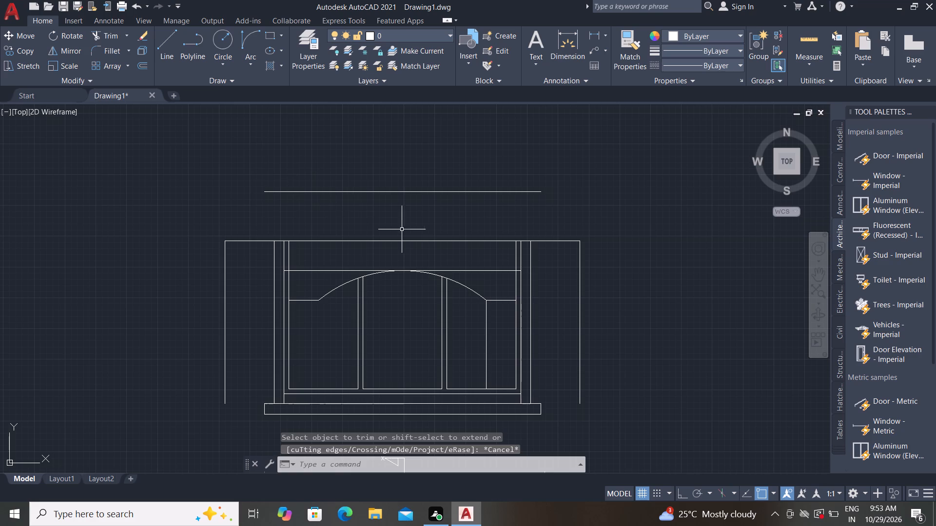
Extend both ends of the horizontal line at the top of the arch to the two outer offset verticals.
type("EX")
key("space")
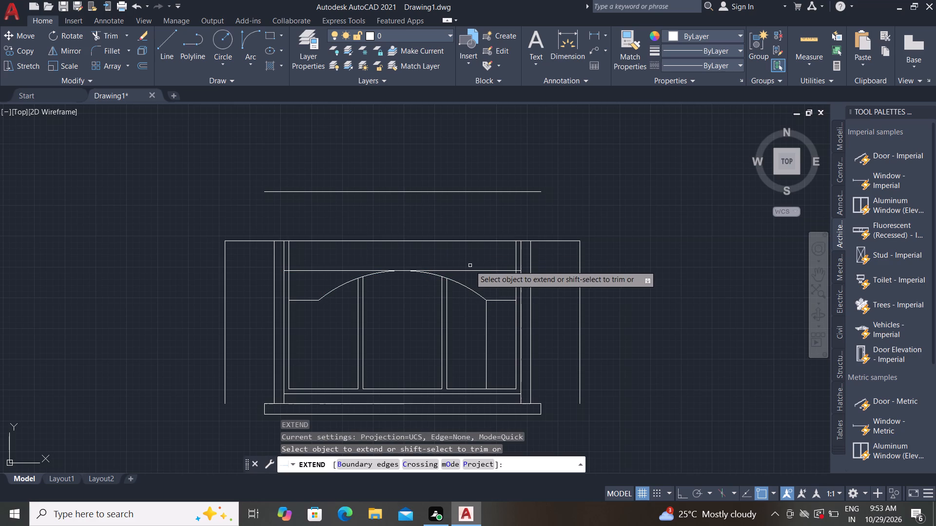
left_click(471, 271)
triple_click(471, 271)
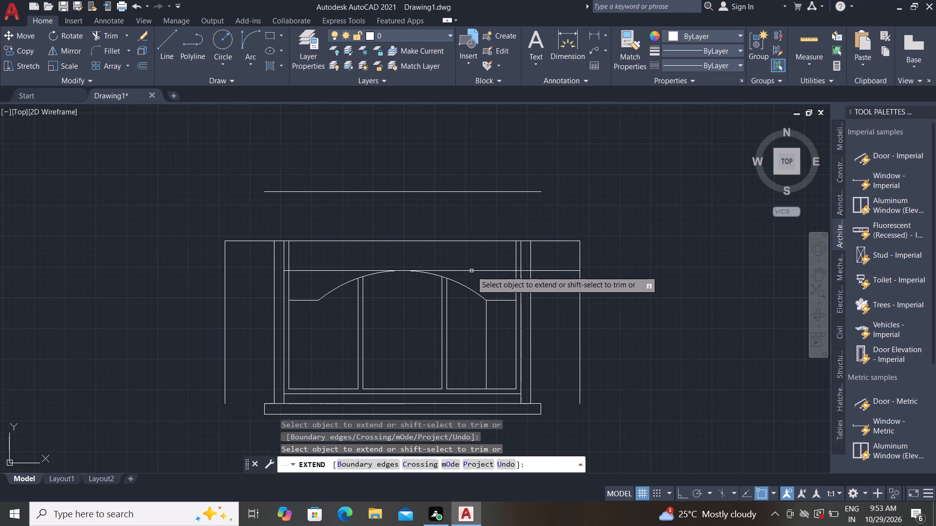
left_click(302, 270)
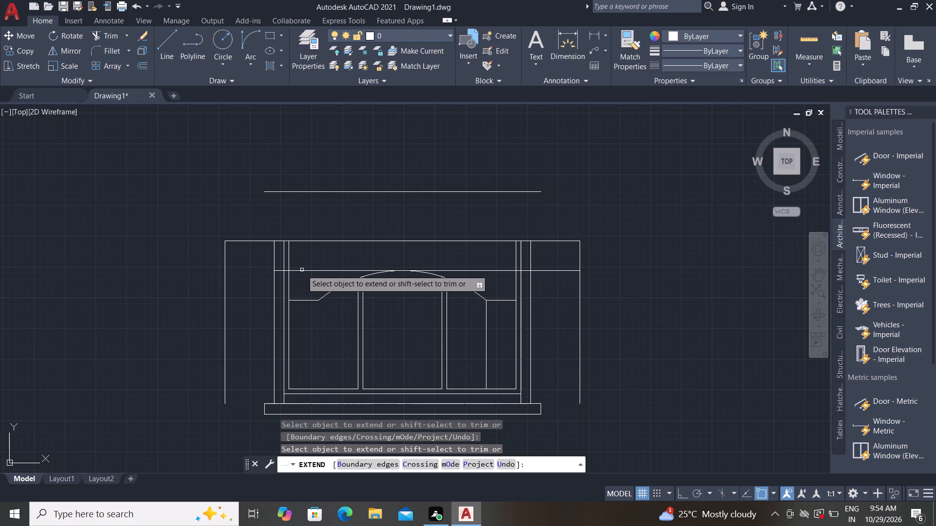
left_click(302, 270)
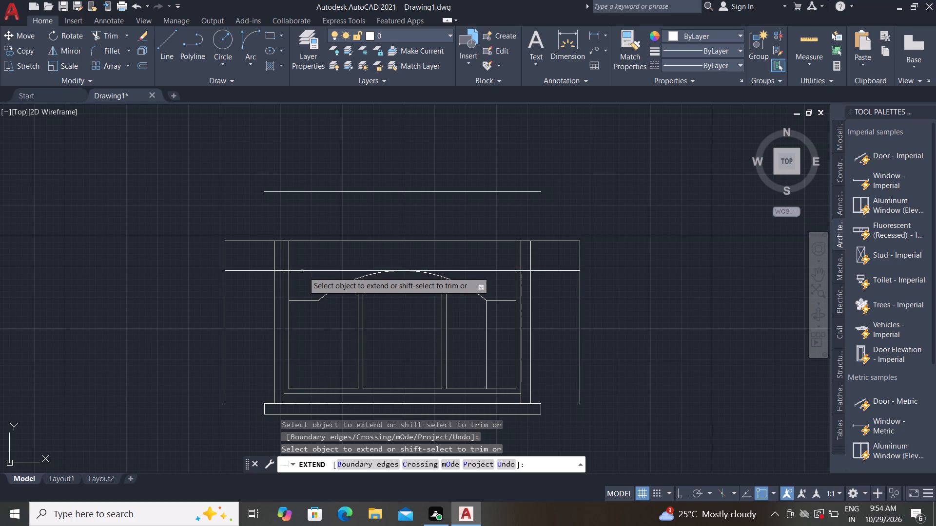
key("Escape")
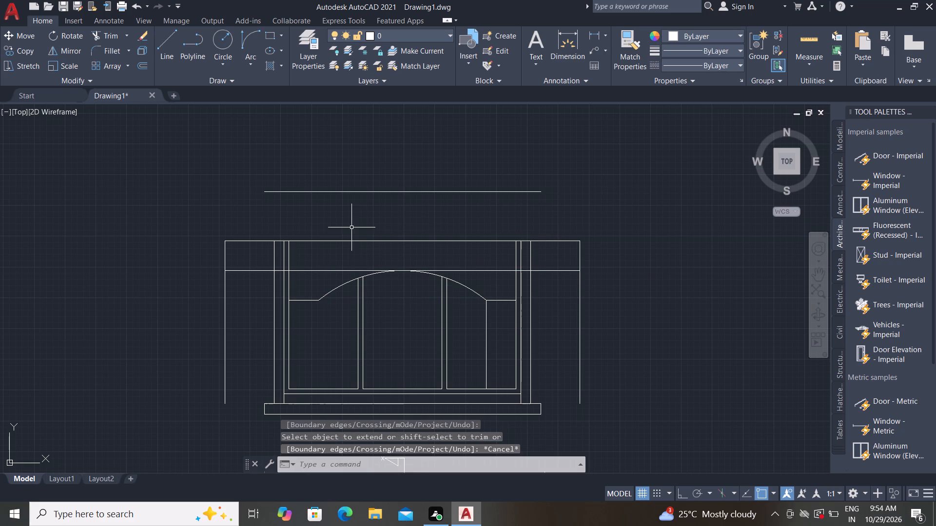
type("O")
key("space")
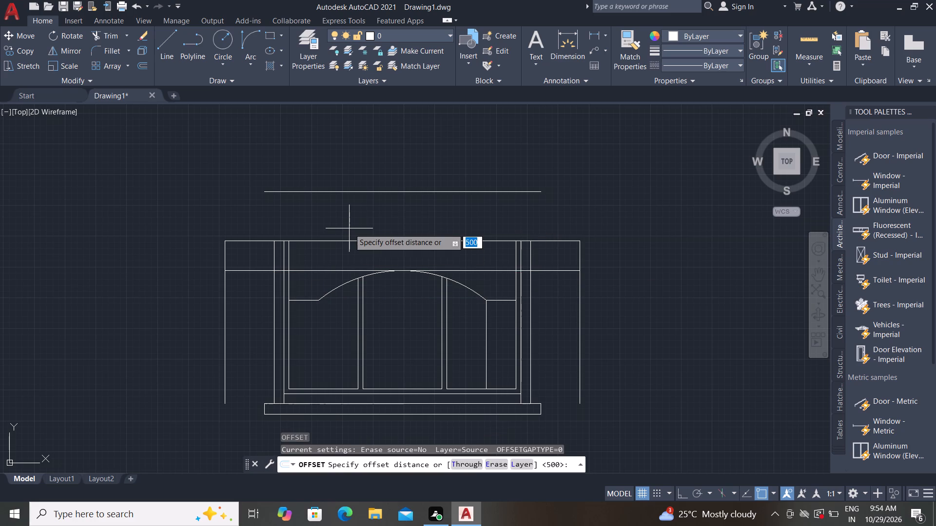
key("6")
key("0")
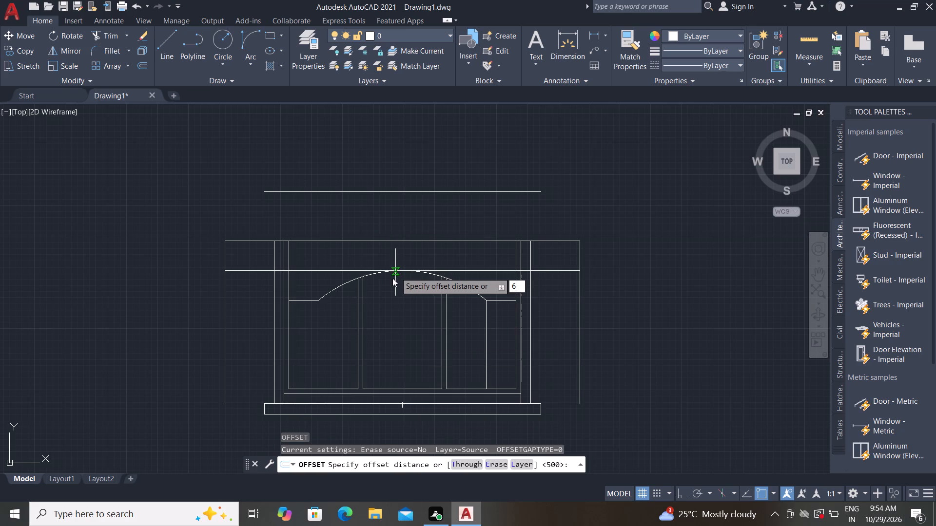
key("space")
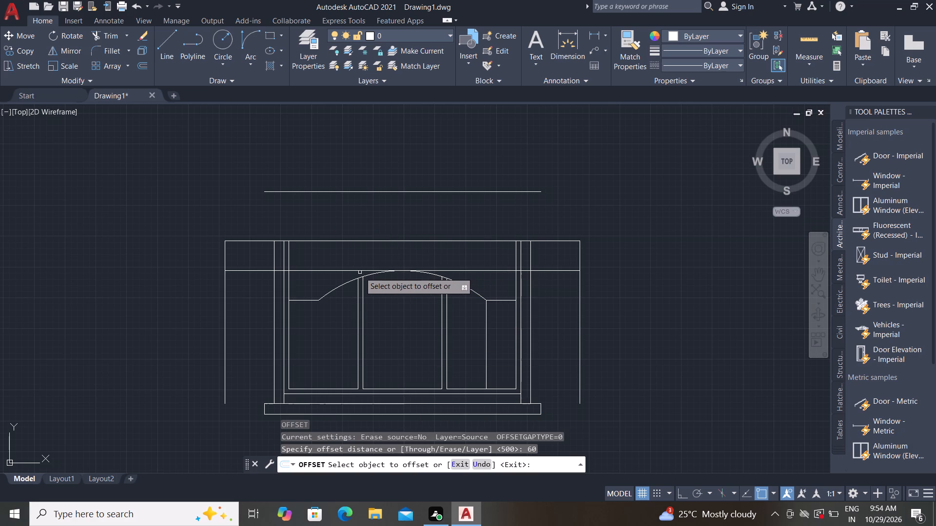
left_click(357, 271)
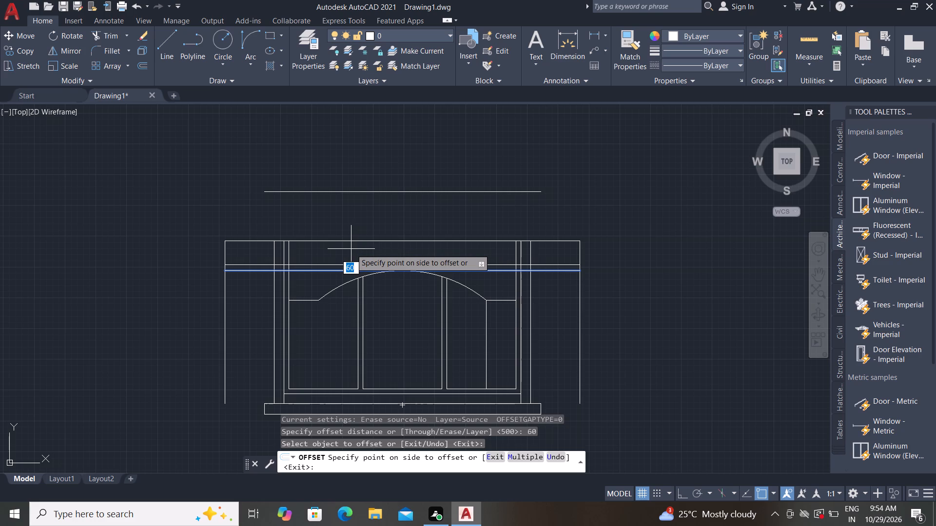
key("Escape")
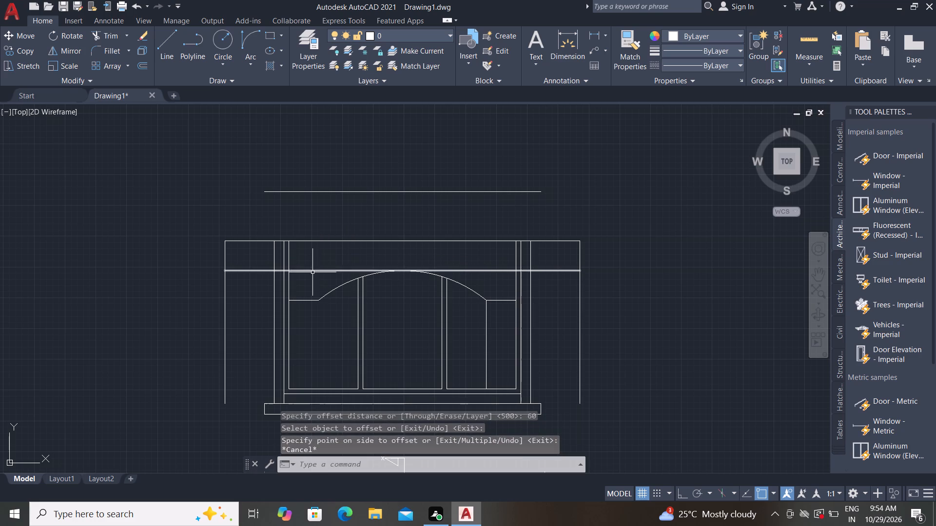
Offset the extended line at the top of the arch 100 upward.
type("O 100")
key("space")
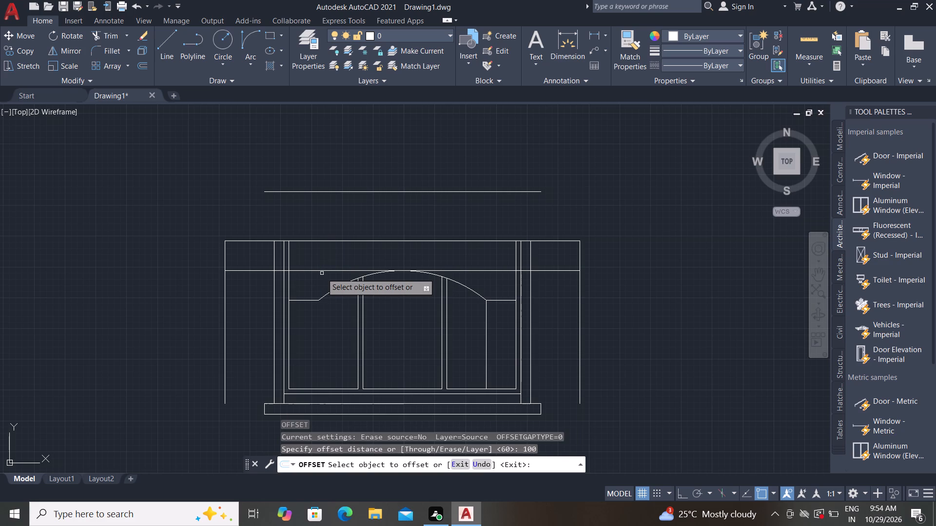
left_click(291, 271)
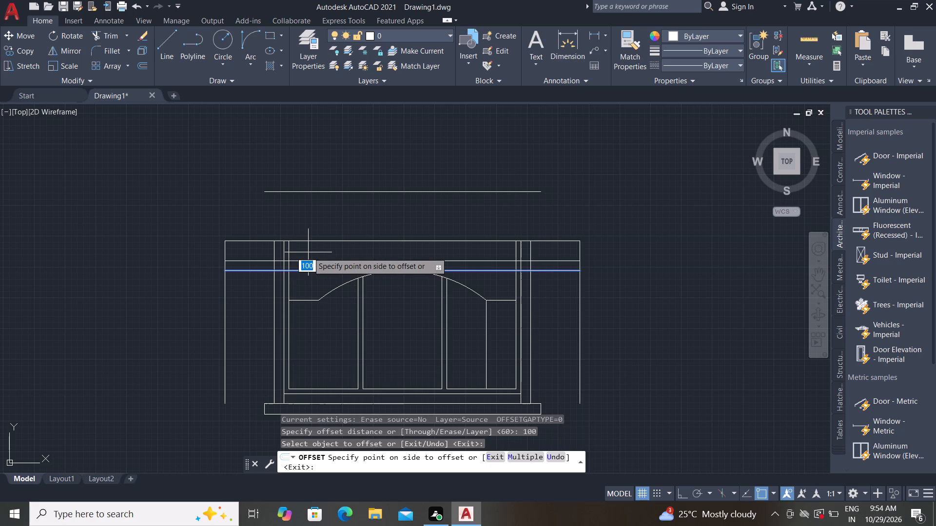
left_click(308, 252)
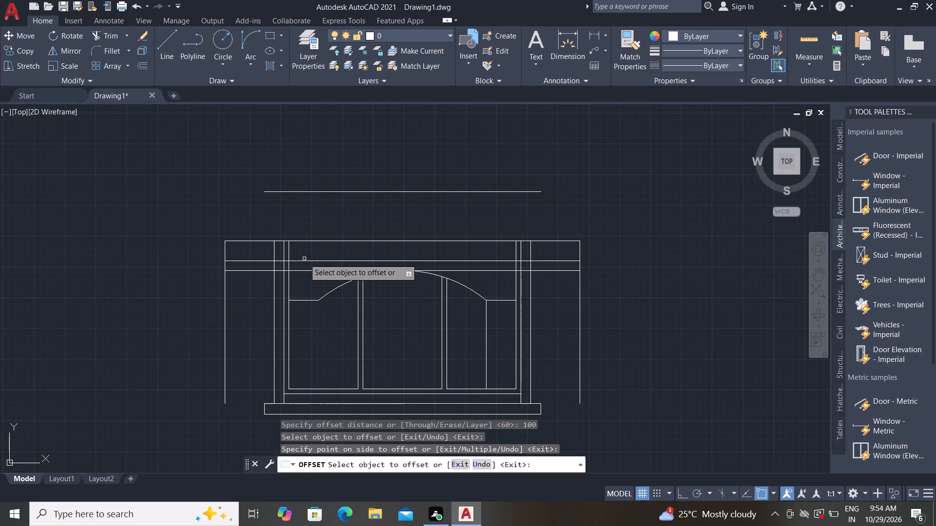
key("Escape")
Delete the elevation's original top line spanning between the two outer offset verticals.
left_click(330, 239)
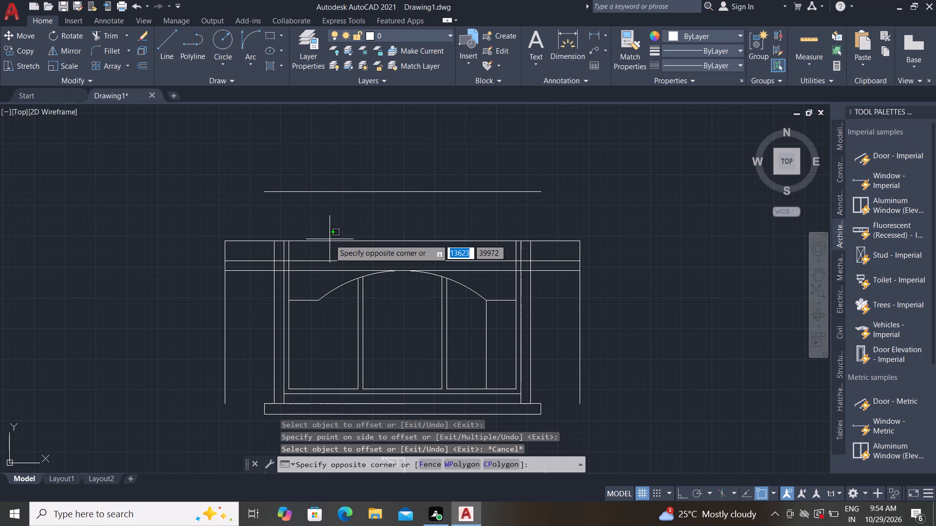
left_click(330, 240)
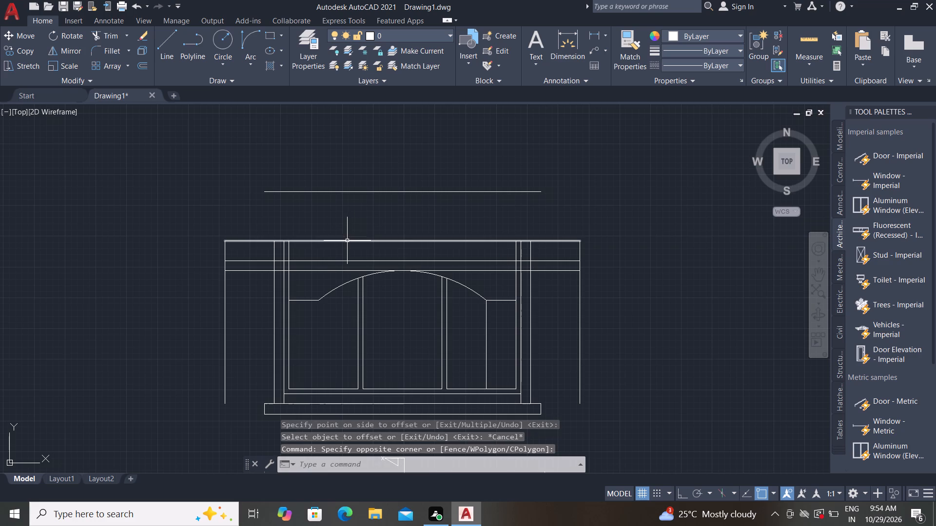
left_click(347, 242)
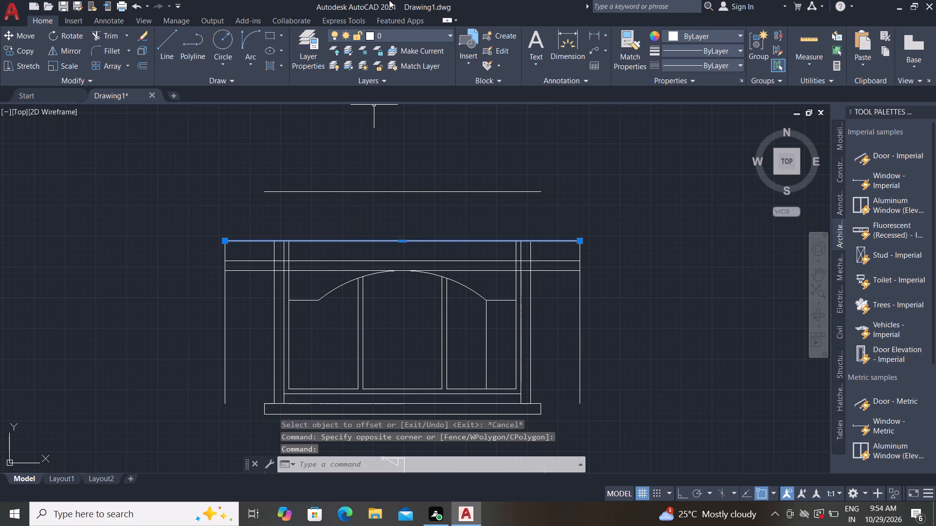
key("Delete")
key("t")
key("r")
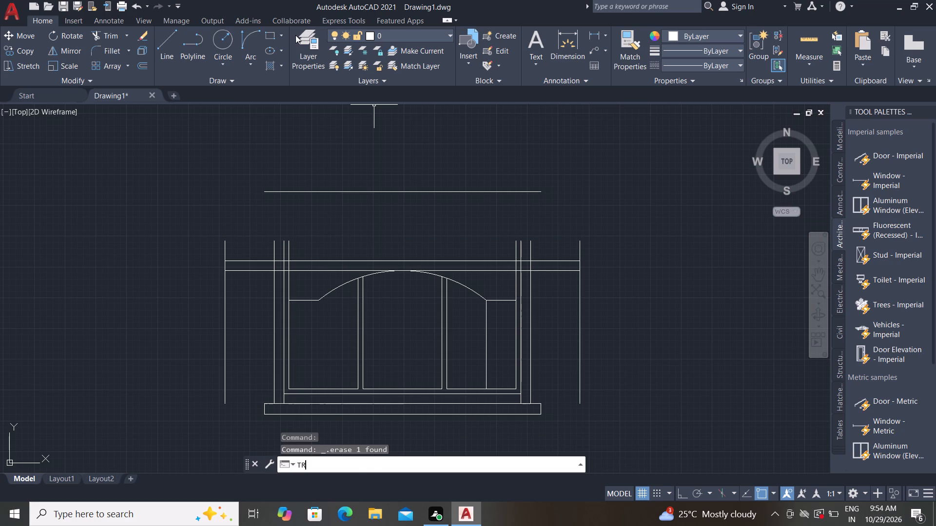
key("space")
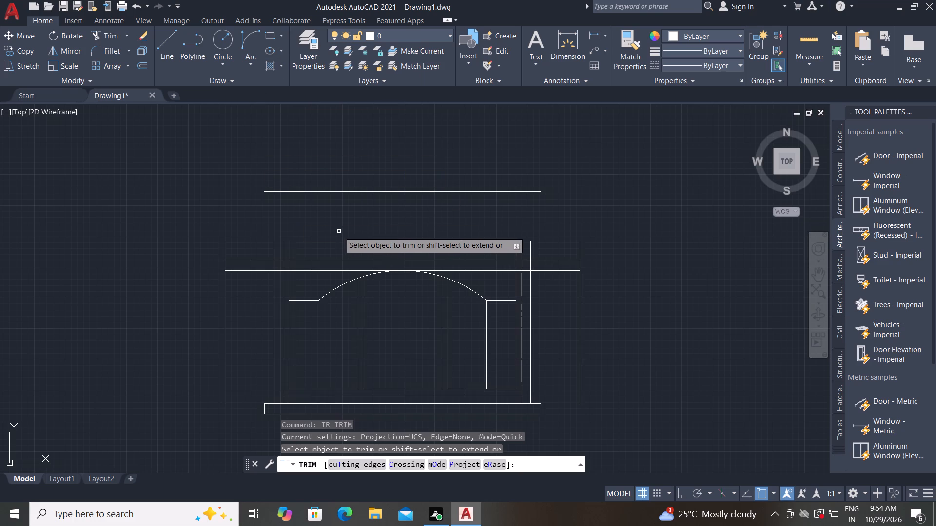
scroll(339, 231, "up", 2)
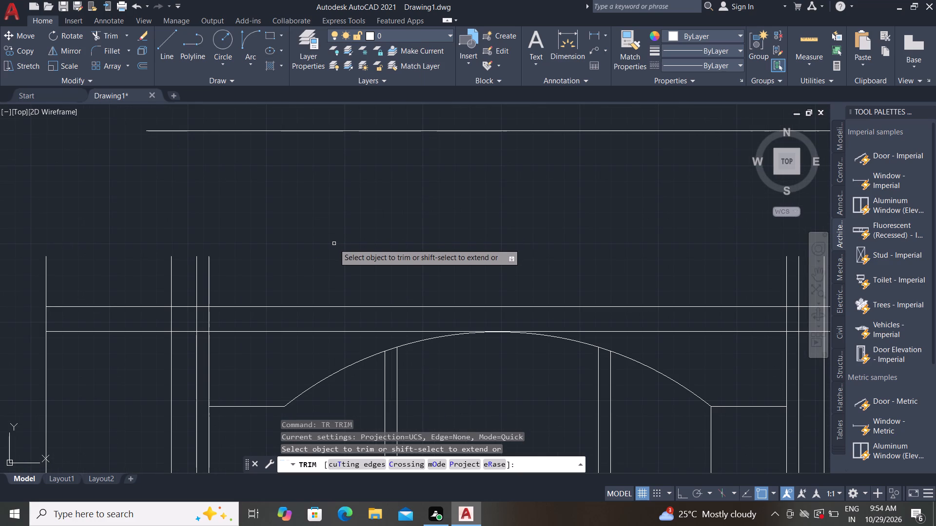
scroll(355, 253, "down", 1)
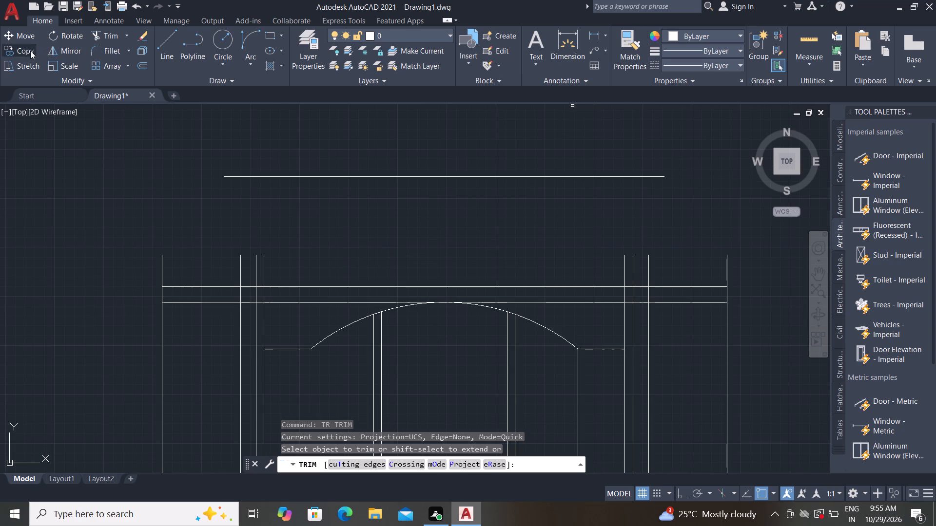
Draw a horizontal line about 2601 long between the frame's outermost verticals, slightly above the 100 offset line.
left_click(158, 44)
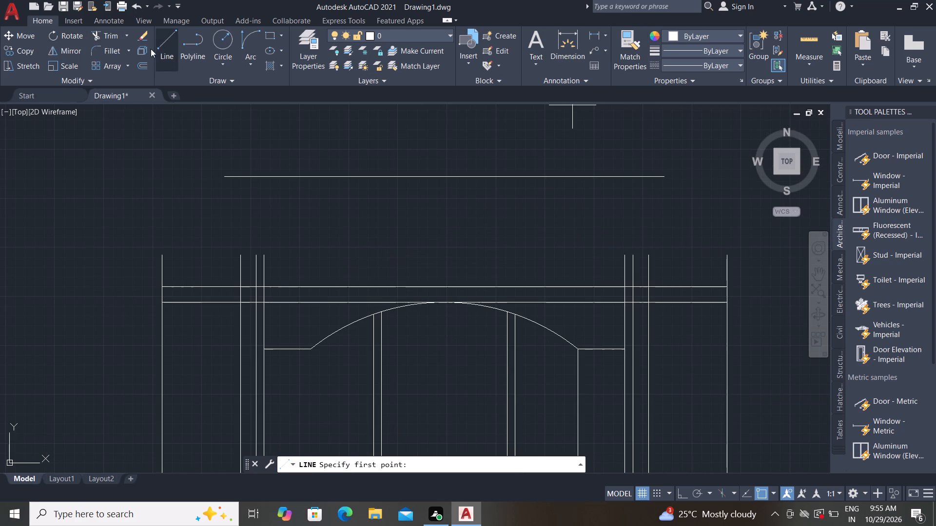
left_click(241, 275)
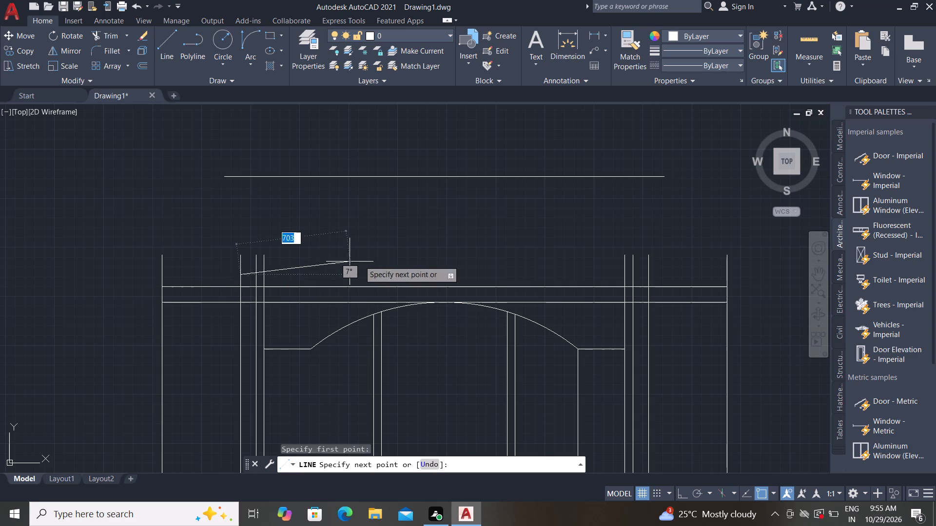
left_click(650, 276)
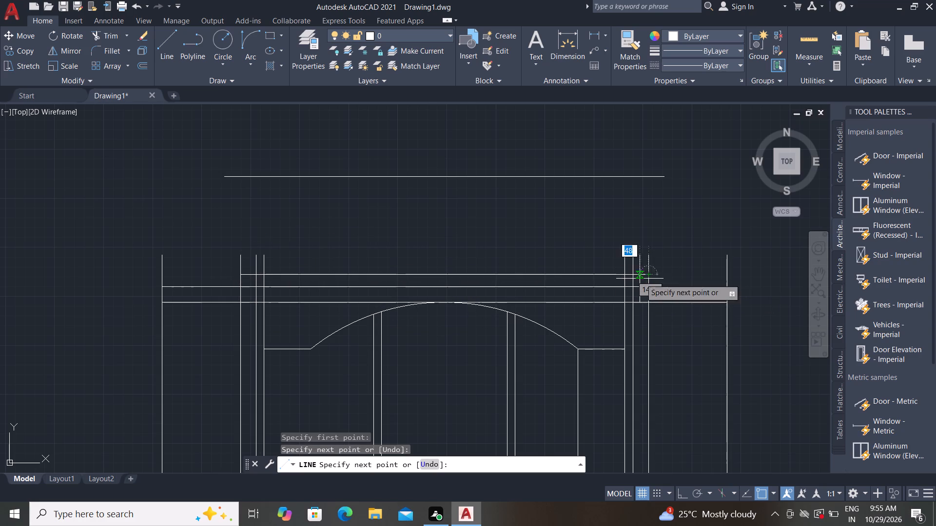
key("Escape")
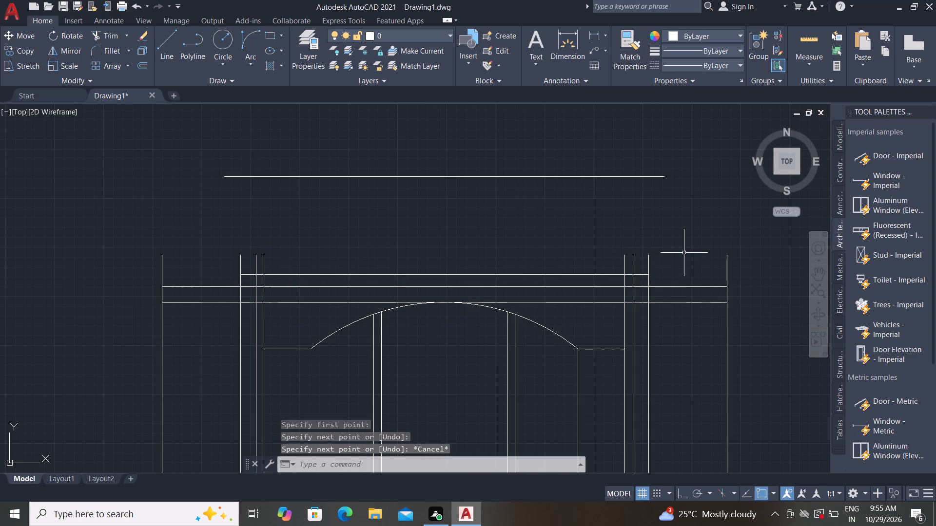
Trim the frame verticals' ends projecting above the new horizontal line on both sides of the elevation.
key("t")
key("r")
key("space")
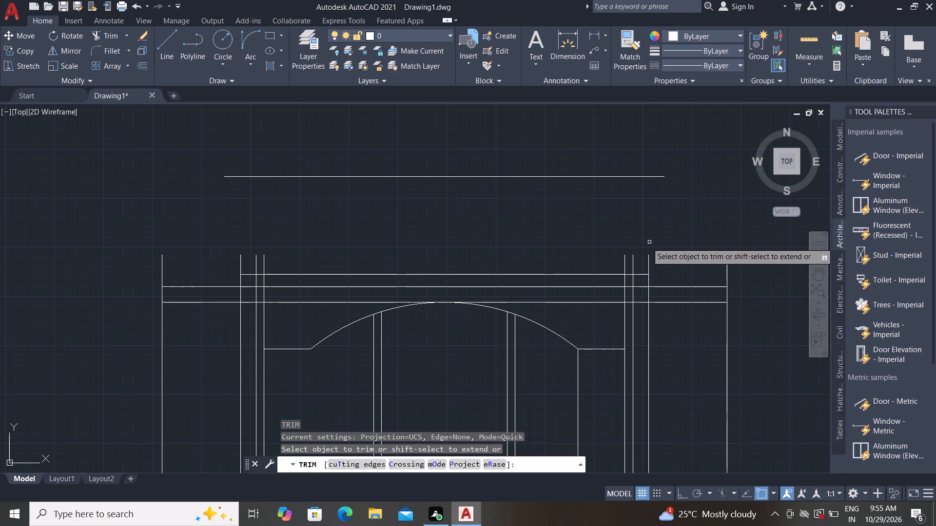
left_click(600, 262)
left_click(672, 260)
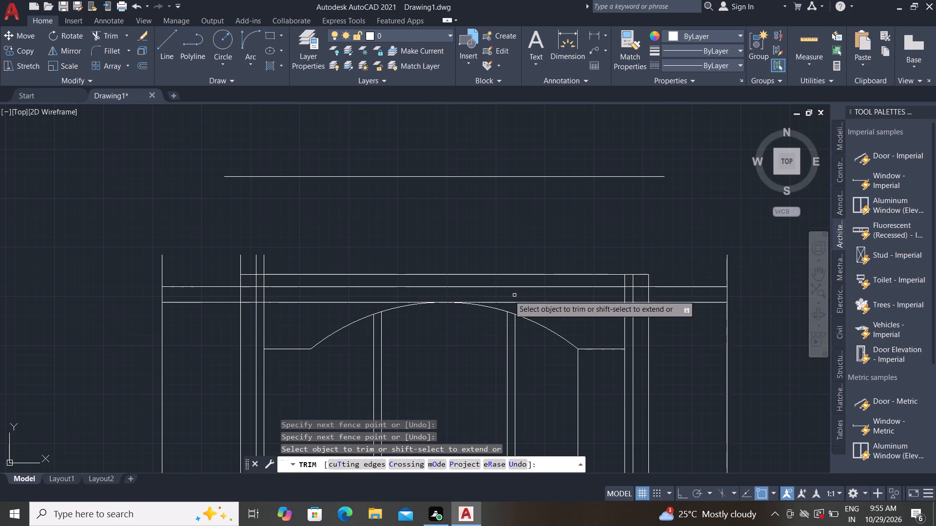
left_click(236, 259)
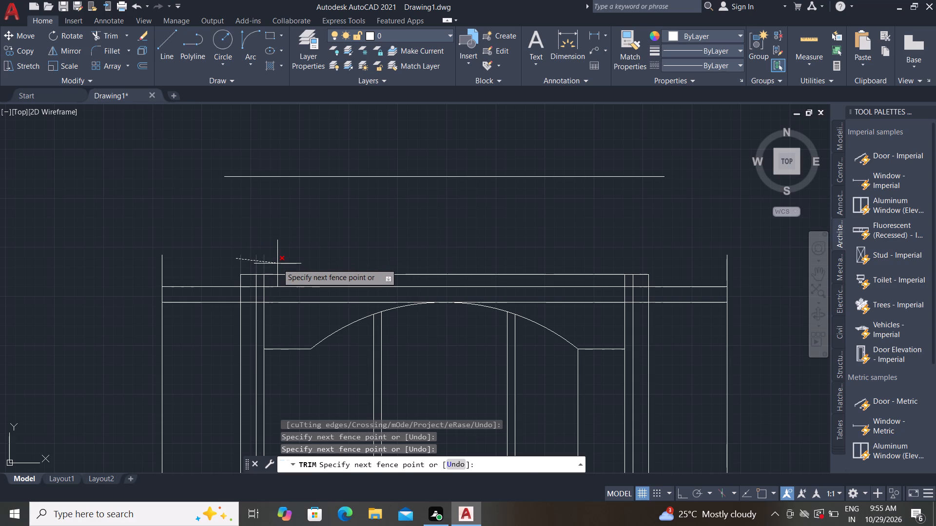
left_click(277, 263)
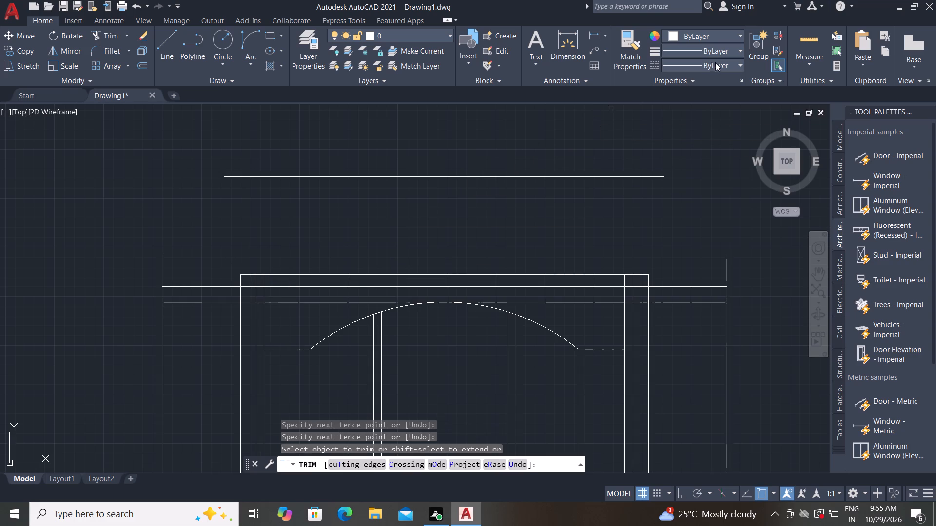
Make ACAD_ISO02W100 (ISO dash) the current linetype for new objects.
left_click(716, 64)
left_click(672, 170)
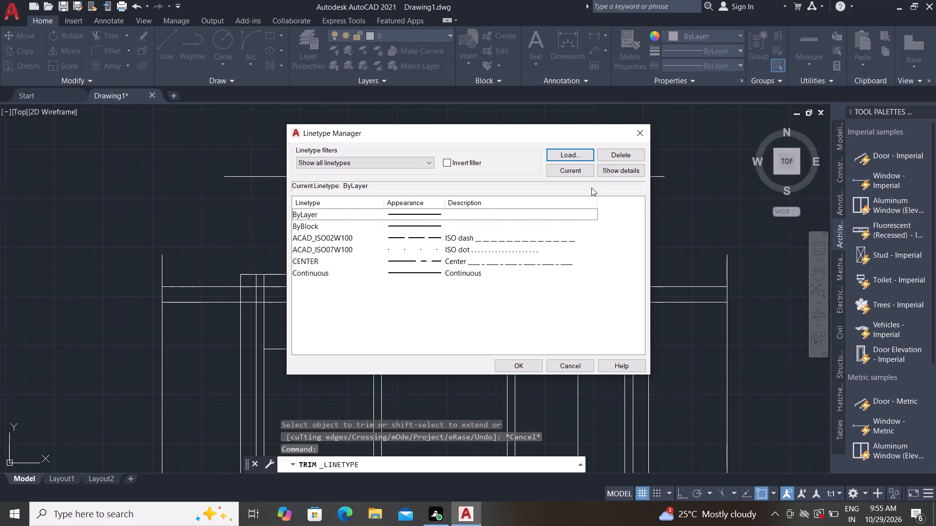
left_click(436, 237)
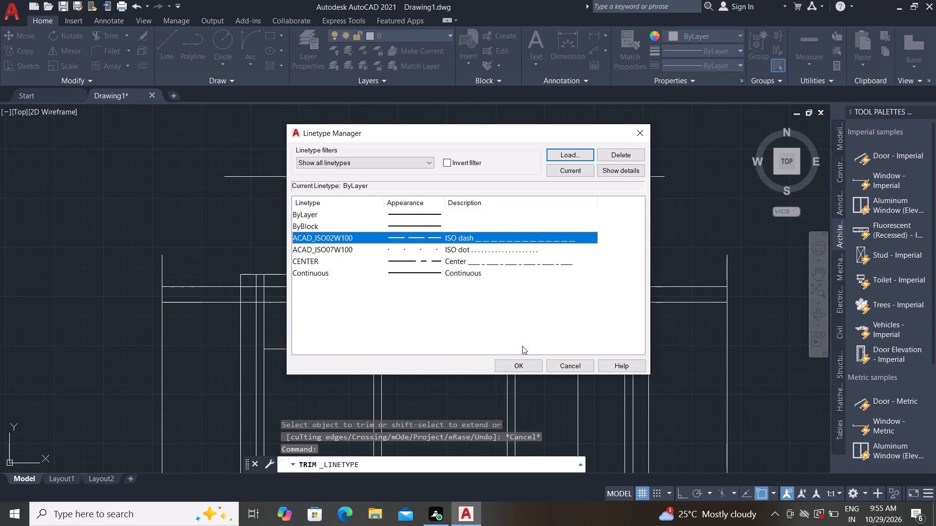
left_click(520, 371)
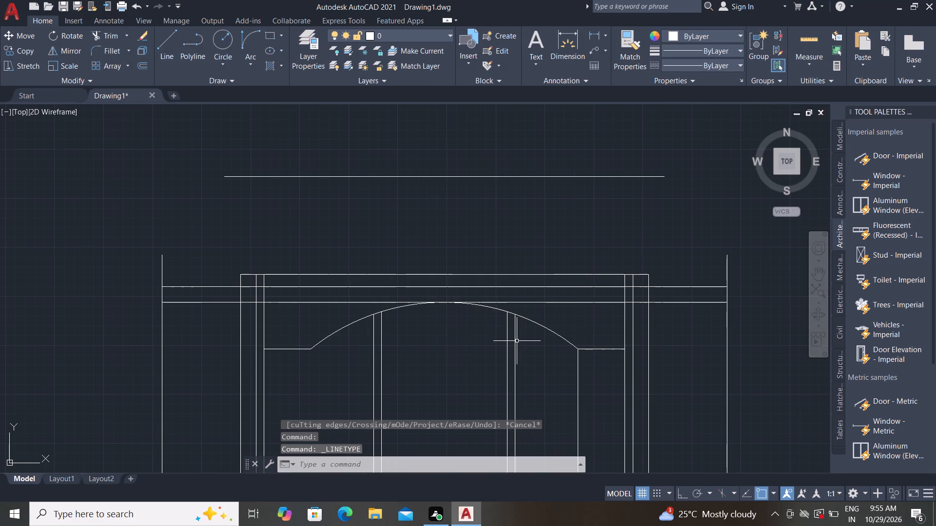
left_click(706, 78)
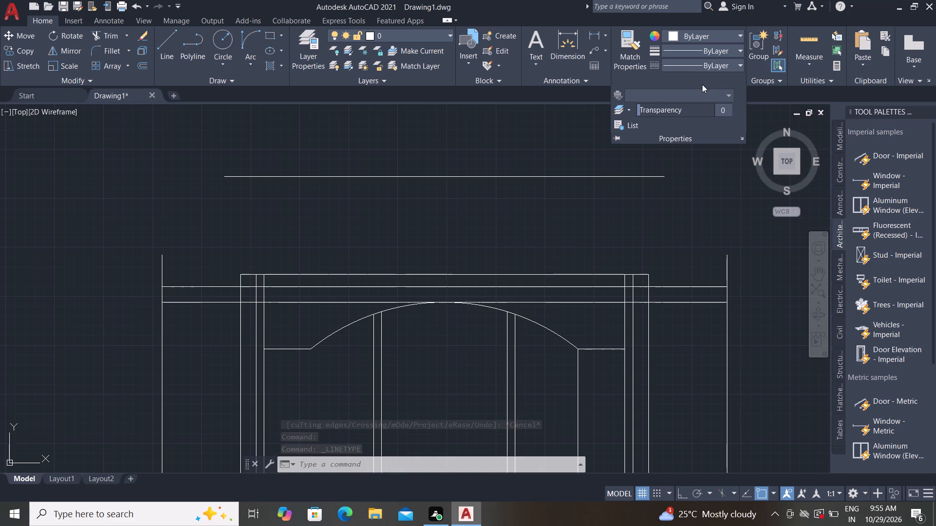
left_click(727, 62)
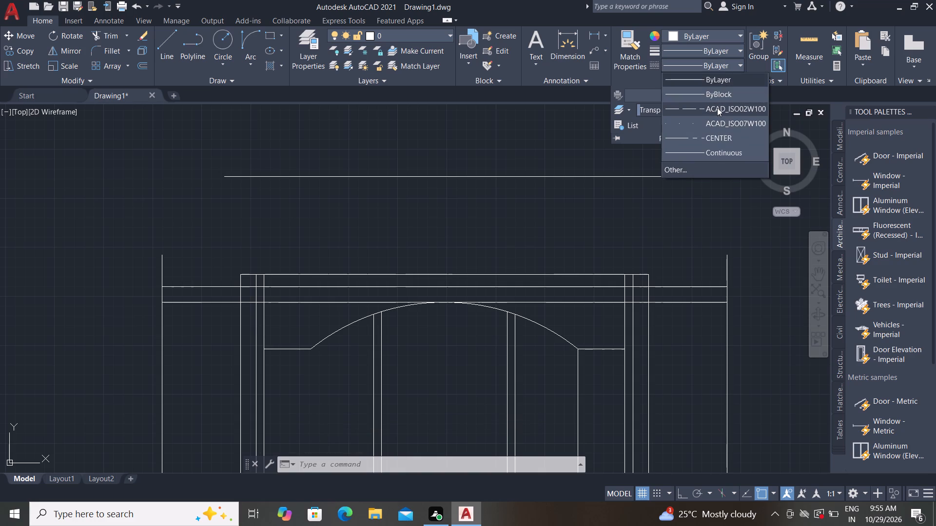
left_click(717, 108)
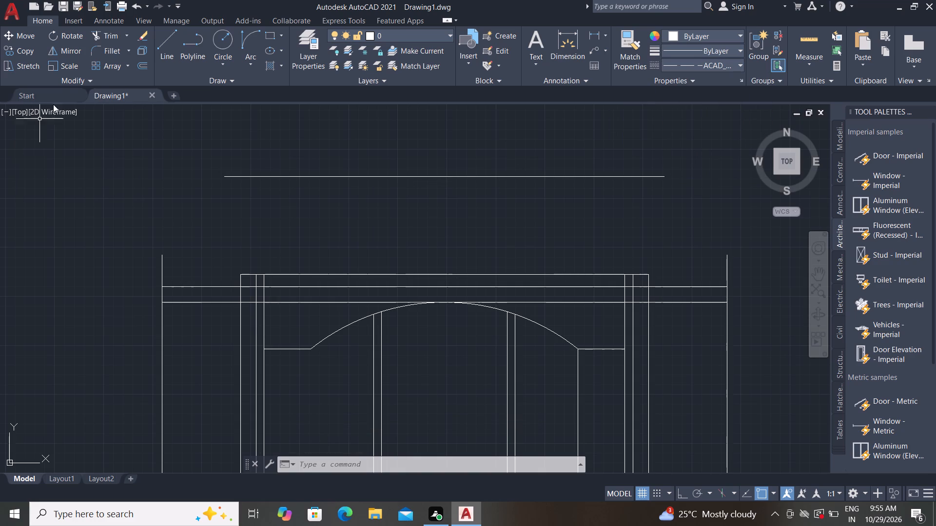
Draw a short sloping dashed line in the empty area above the elevation's left end, beside the separate horizontal line.
left_click(173, 31)
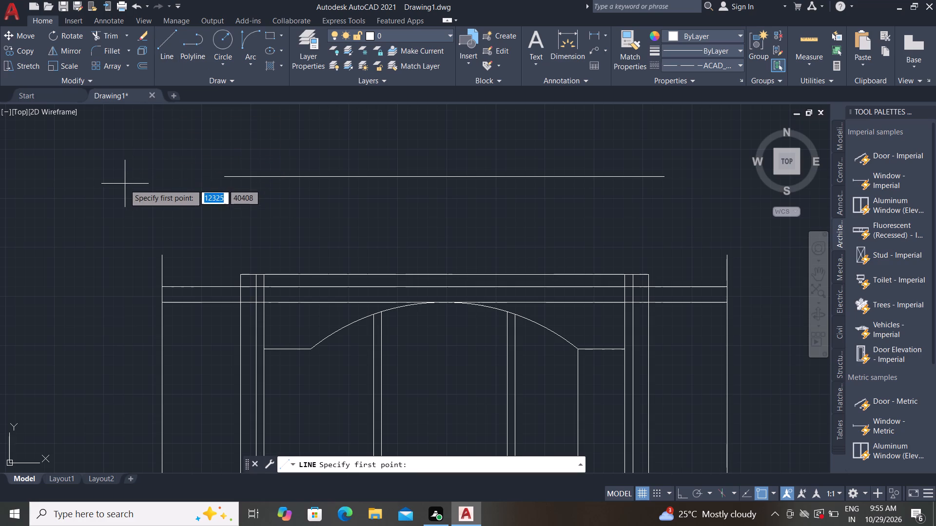
left_click(117, 196)
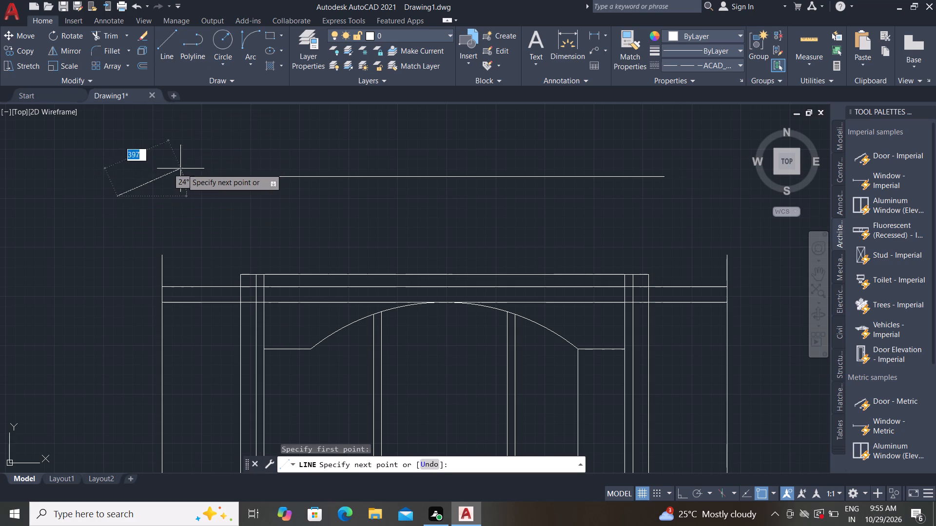
left_click(246, 134)
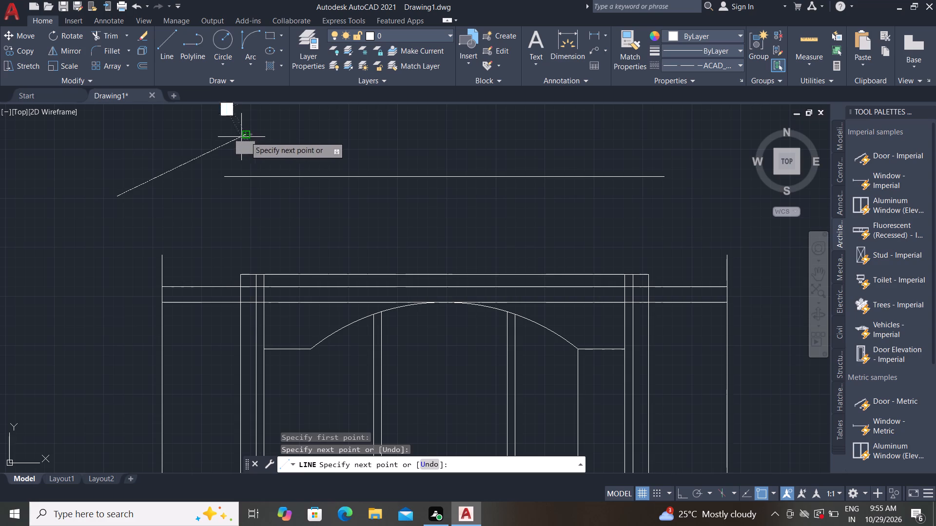
key("Escape")
Set the sloping dashed line's linetype scale to 8 in its properties.
scroll(196, 166, "up", 4)
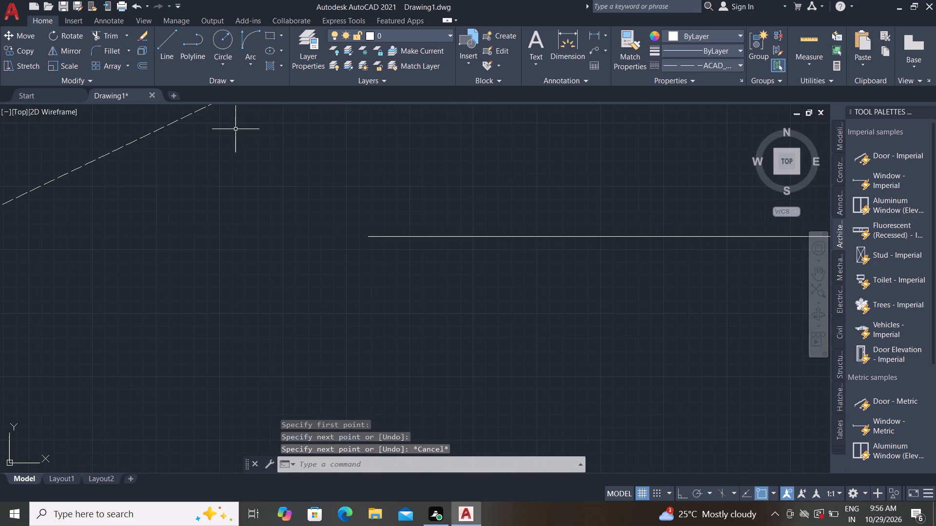
left_click(188, 114)
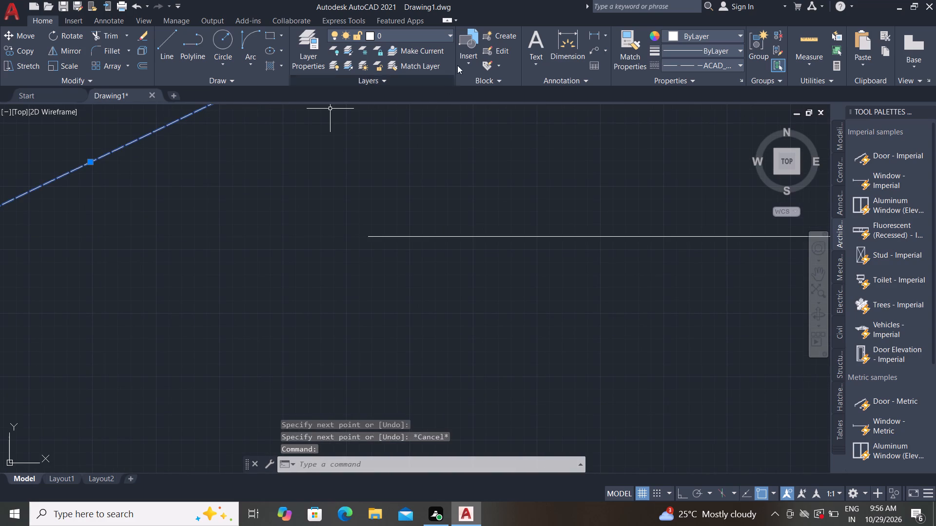
key("p")
type("R")
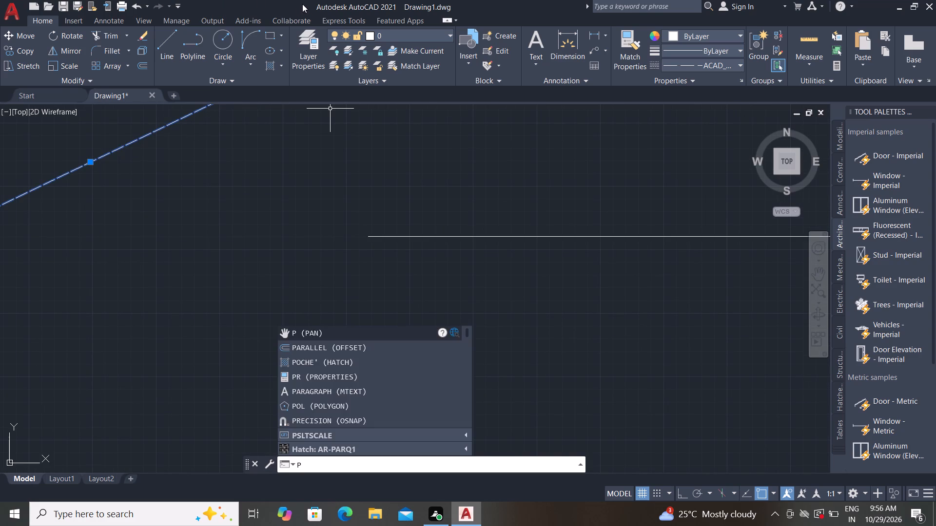
key("space")
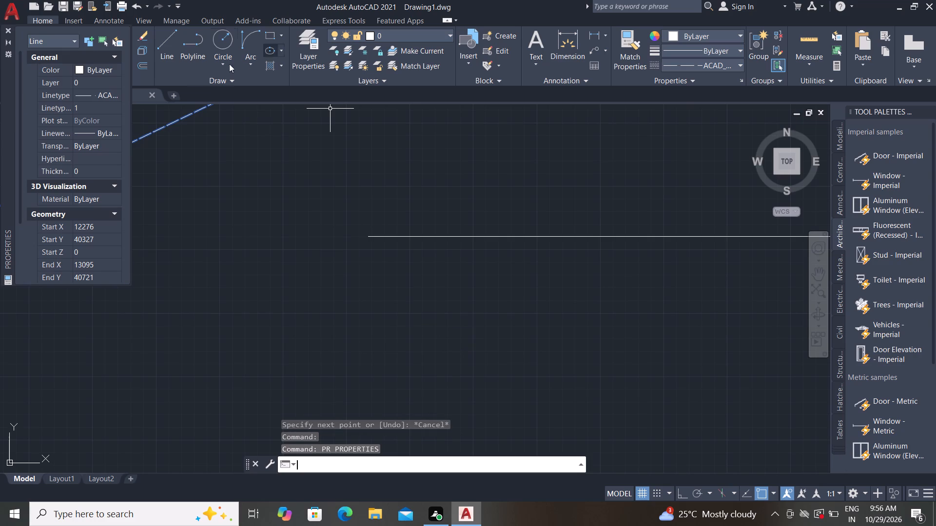
left_click(82, 107)
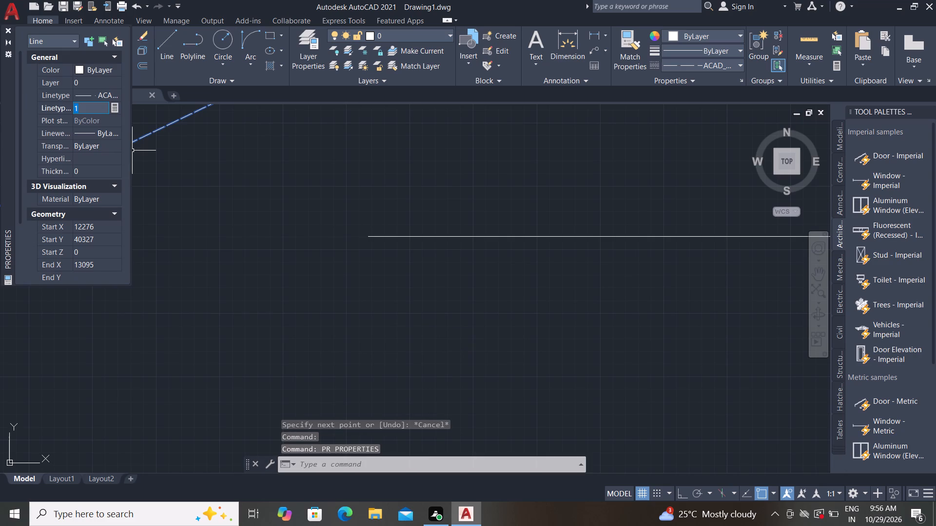
key("BackSpace")
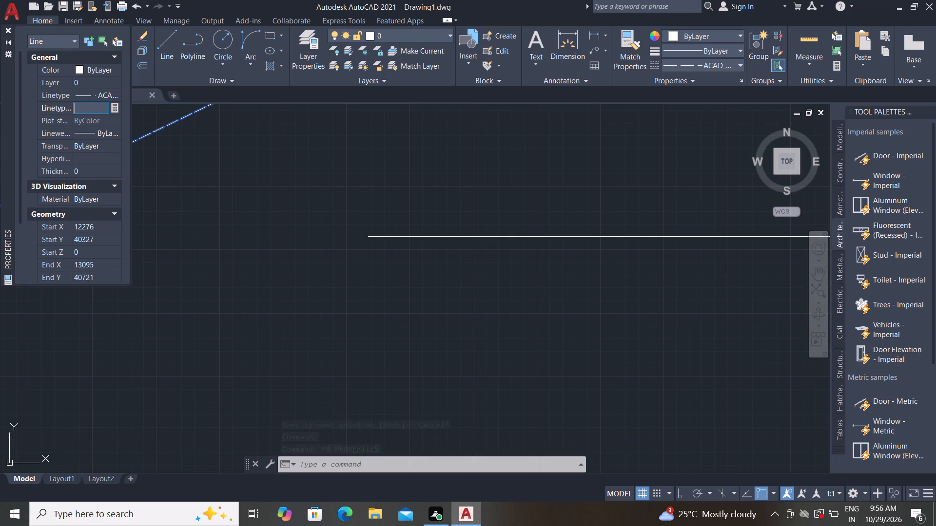
key("8")
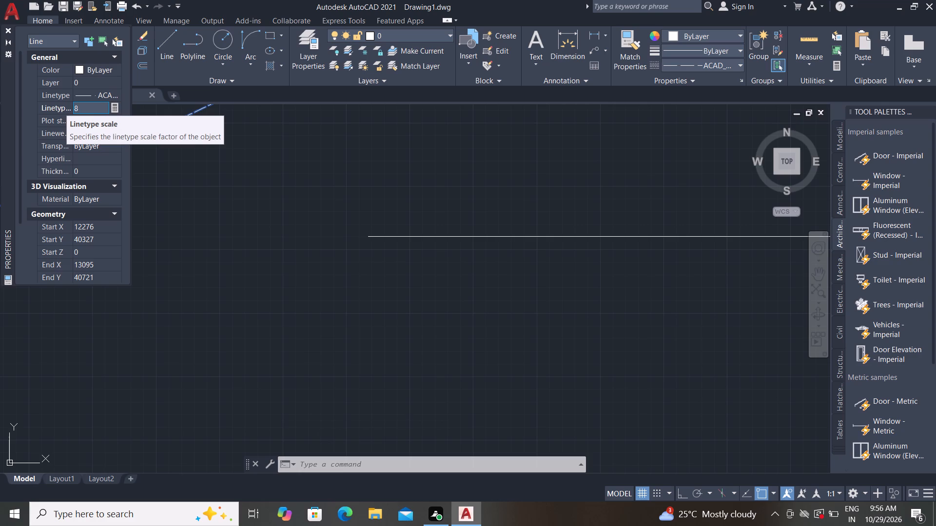
key("Return")
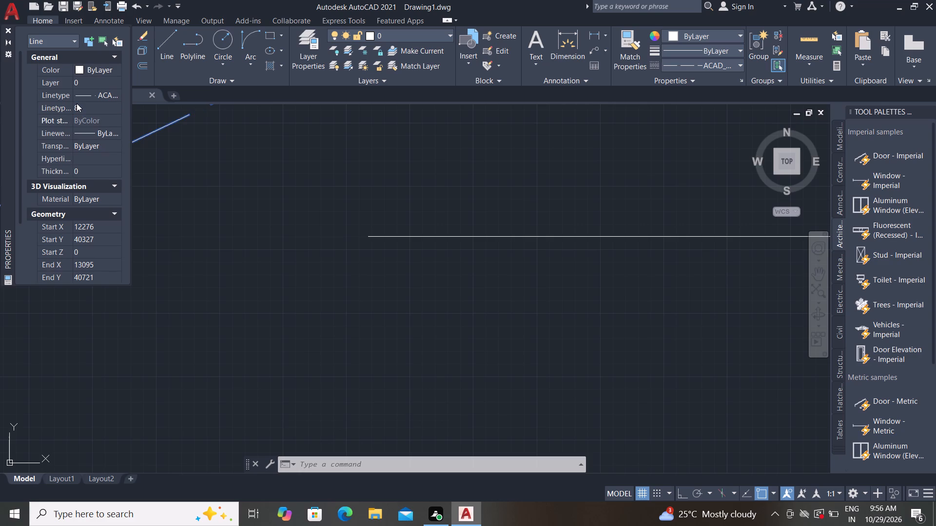
left_click(7, 30)
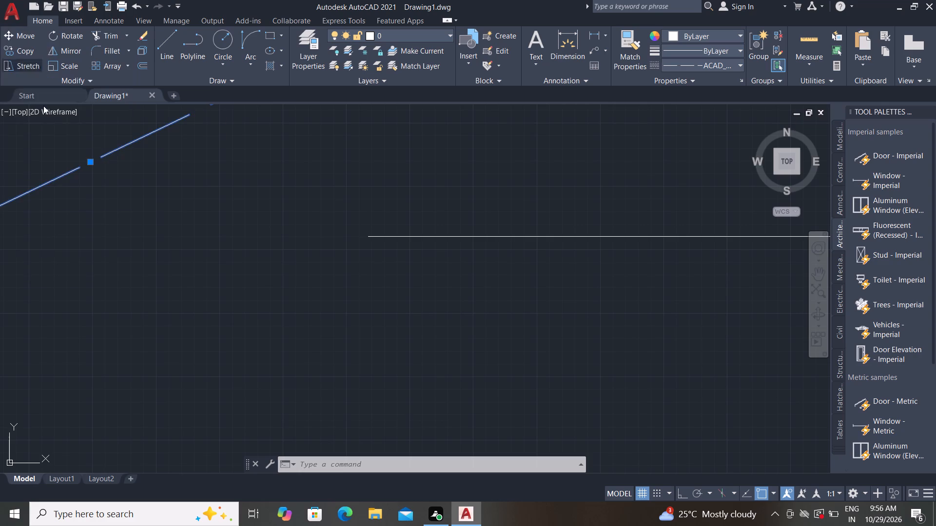
Match the sloping dashed line's properties onto the horizontal line across the top of the elevation's frame.
scroll(113, 254, "down", 1)
scroll(138, 289, "down", 2)
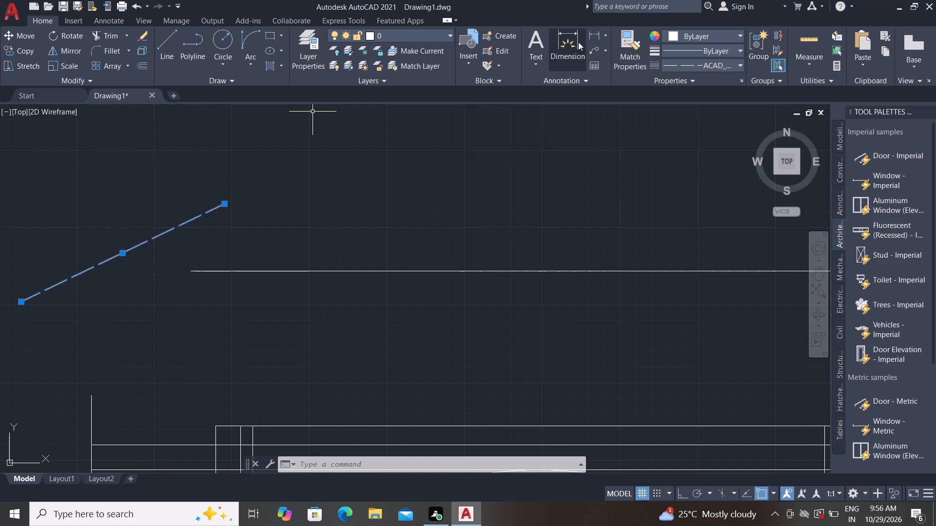
left_click(628, 56)
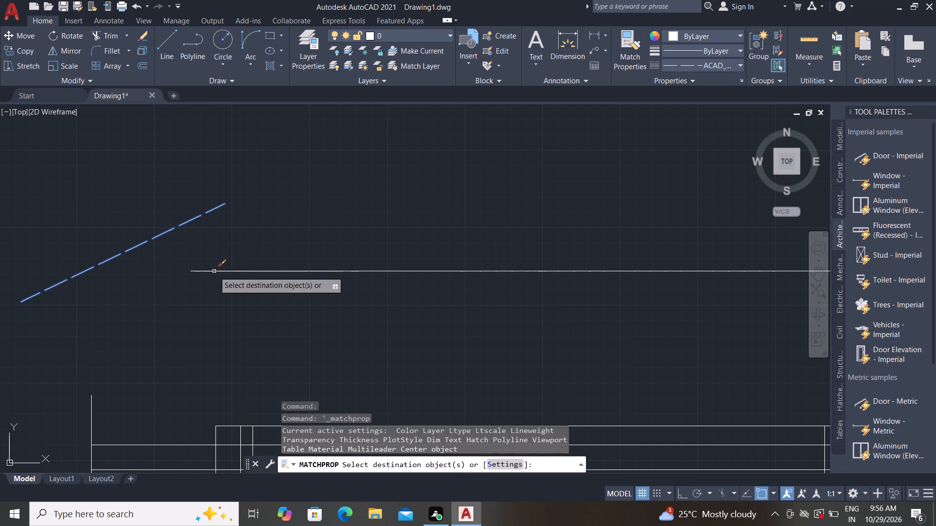
scroll(135, 119, "down", 1)
scroll(459, 392, "down", 1)
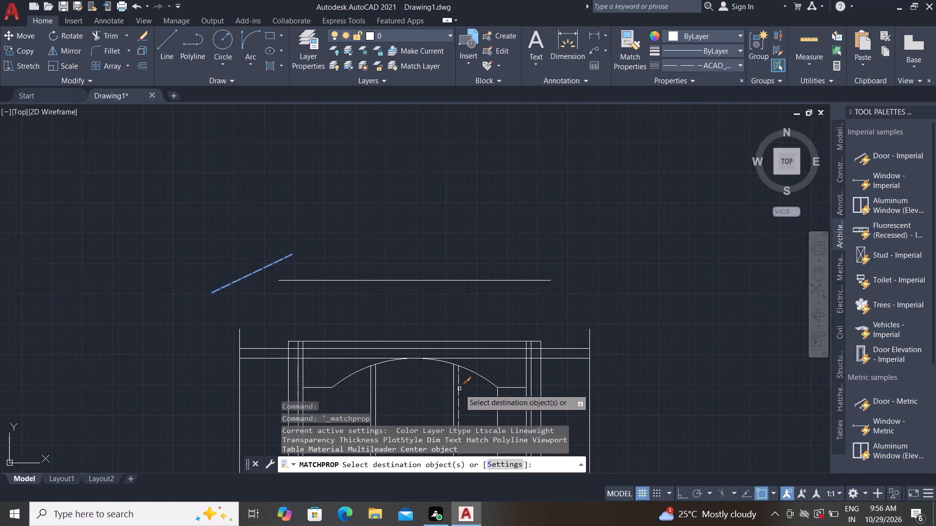
left_click(386, 340)
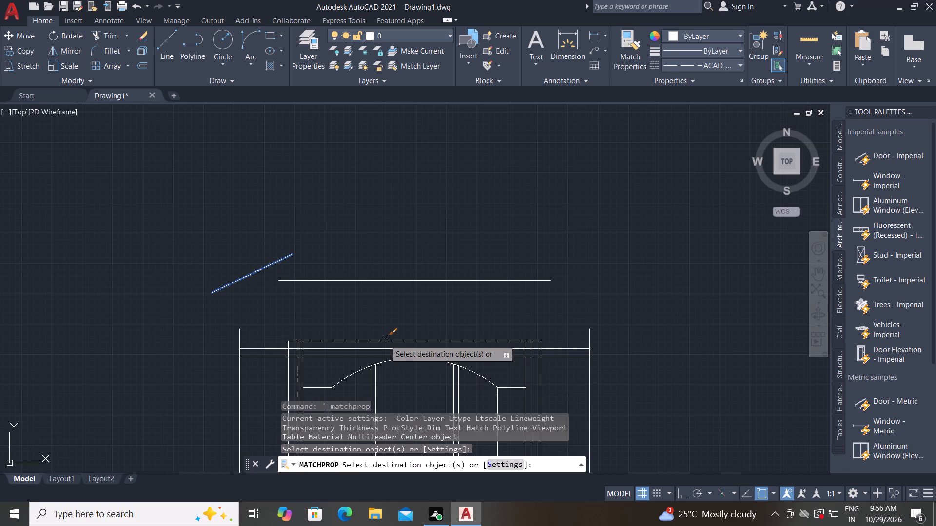
scroll(295, 336, "up", 2)
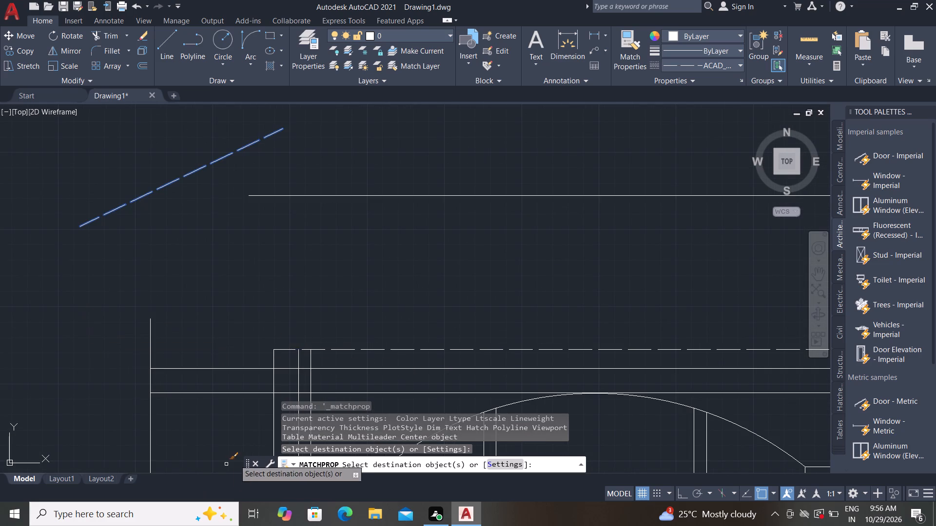
scroll(240, 458, "down", 2)
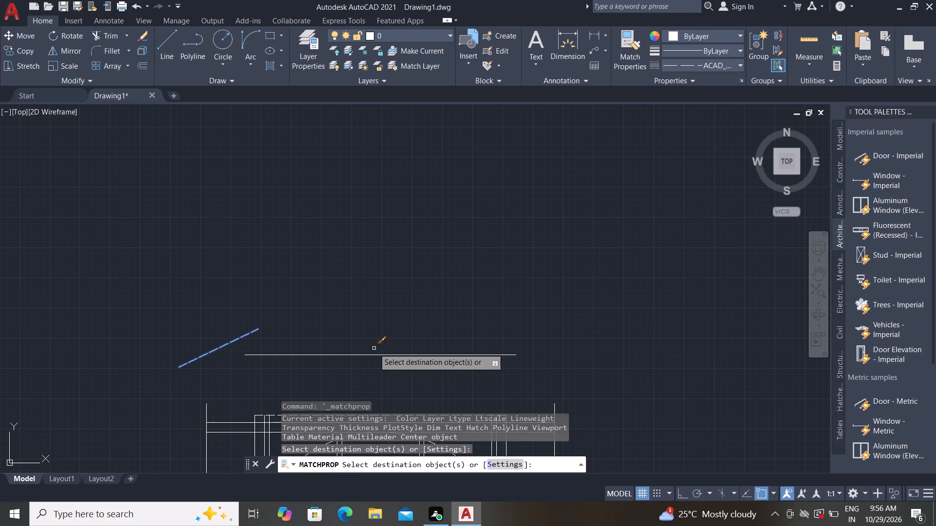
key("Escape")
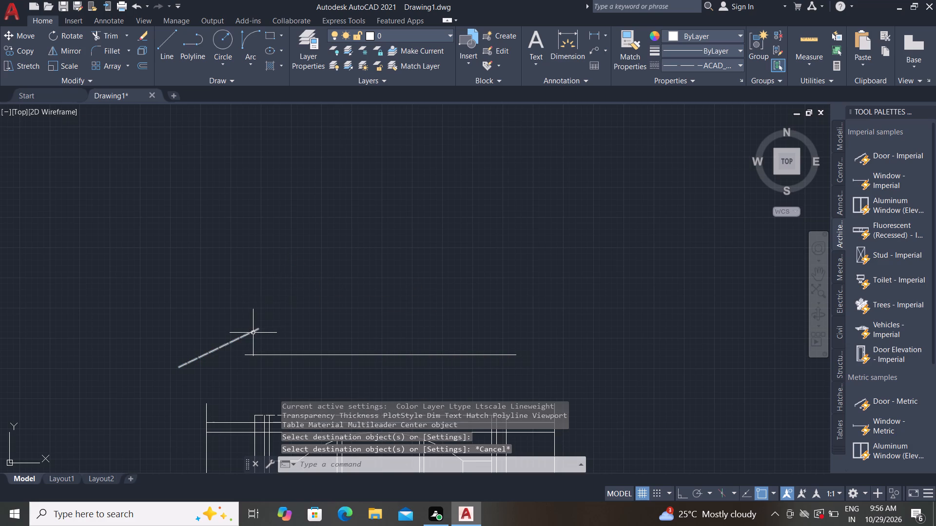
Delete the sloping dashed line above the elevation.
left_click(253, 333)
key("Delete")
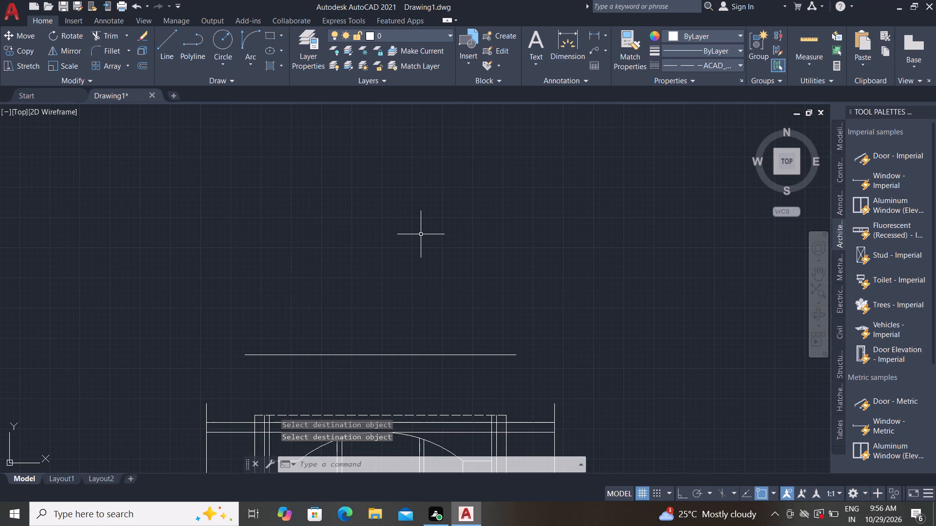
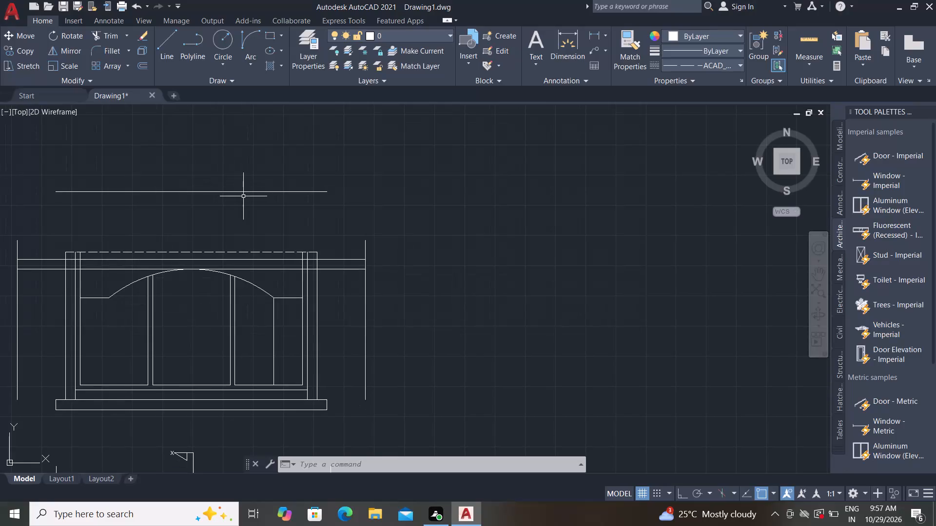
Delete the loose horizontal line above the window elevation.
middle_click_drag(243, 196, 381, 208)
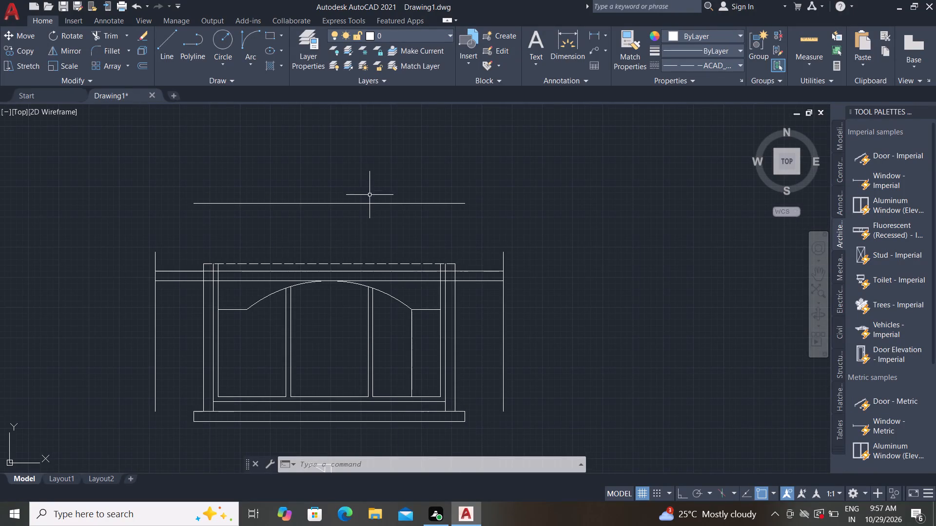
left_click(373, 203)
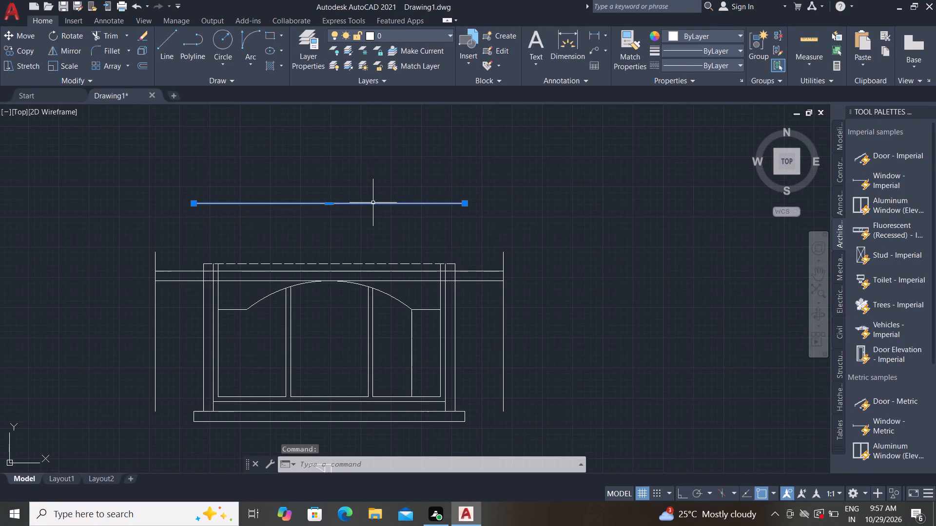
key("Delete")
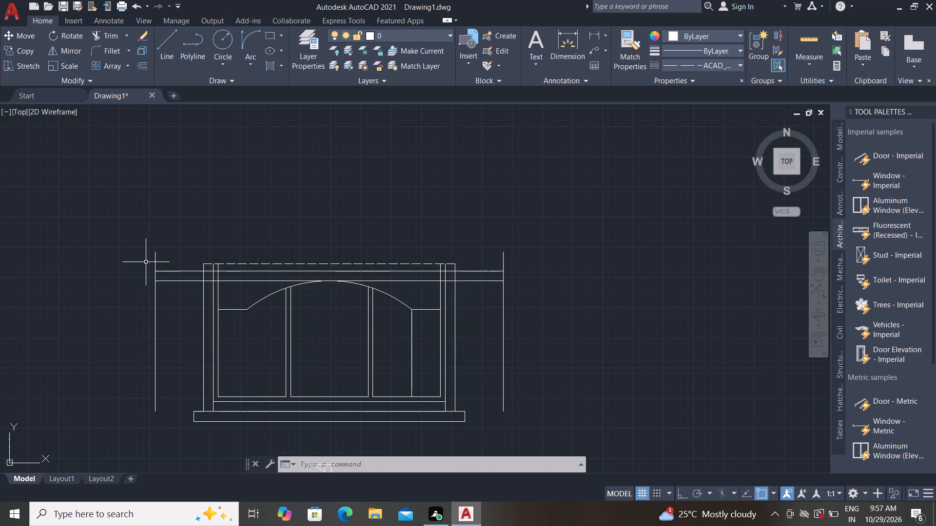
Offset the upper line of the horizontal band across the window elevation upward by 500.
key("Escape")
type("O 5")
type("000")
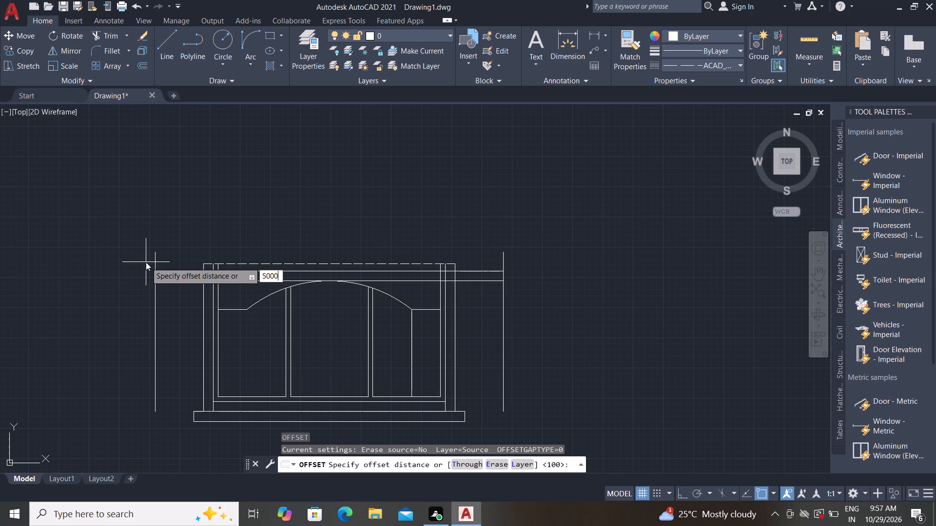
key("BackSpace")
key("space")
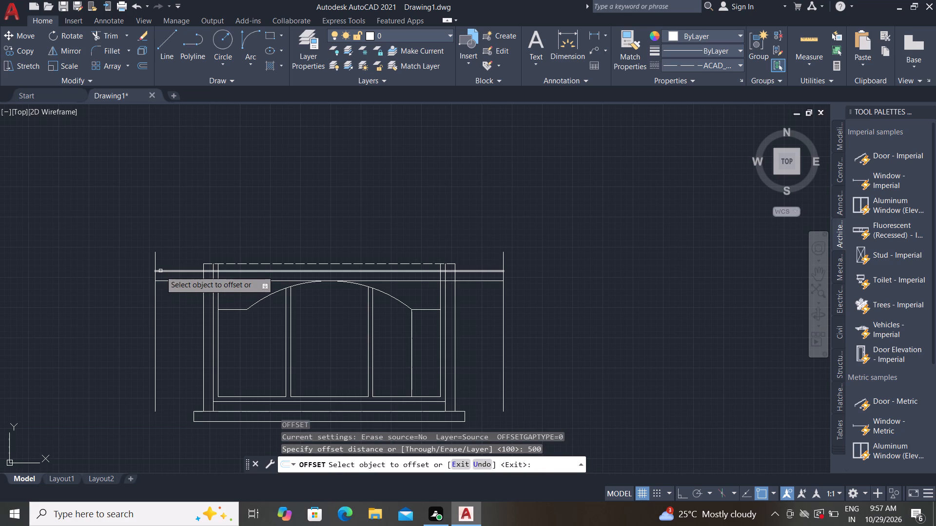
left_click(160, 271)
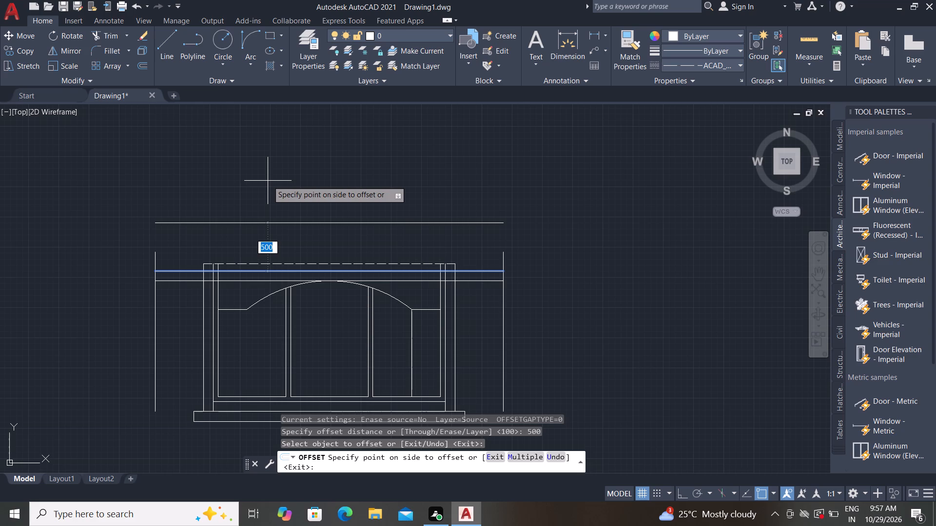
left_click(268, 181)
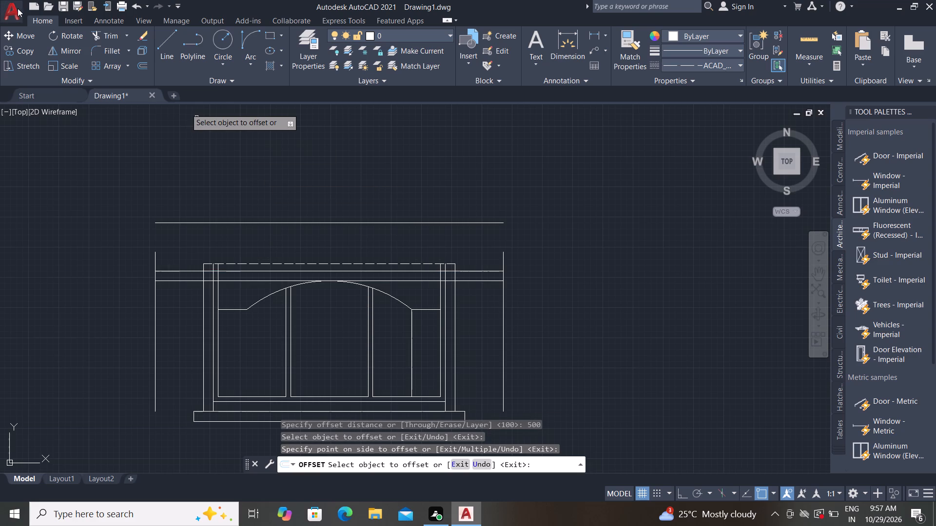
key("Escape")
Extend the two outermost vertical lines of the window frame up to the new top line.
key("e")
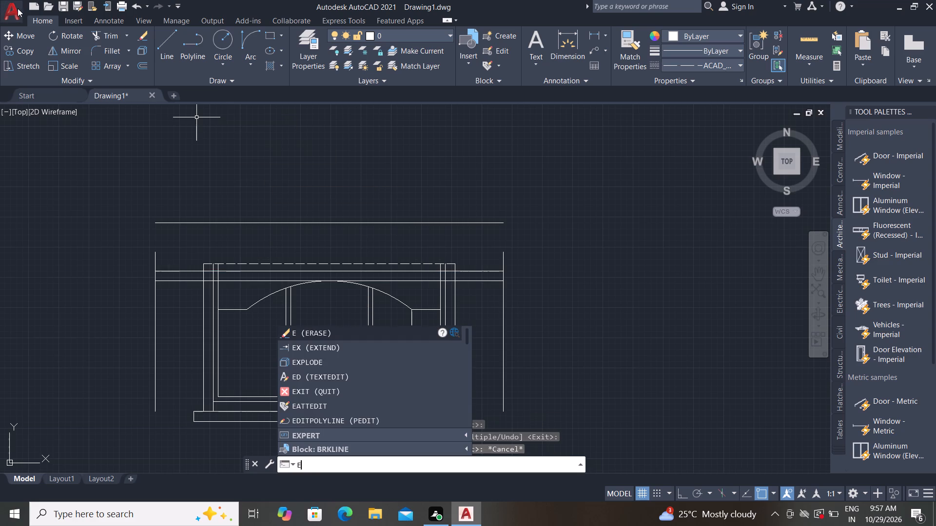
type("X")
key("space")
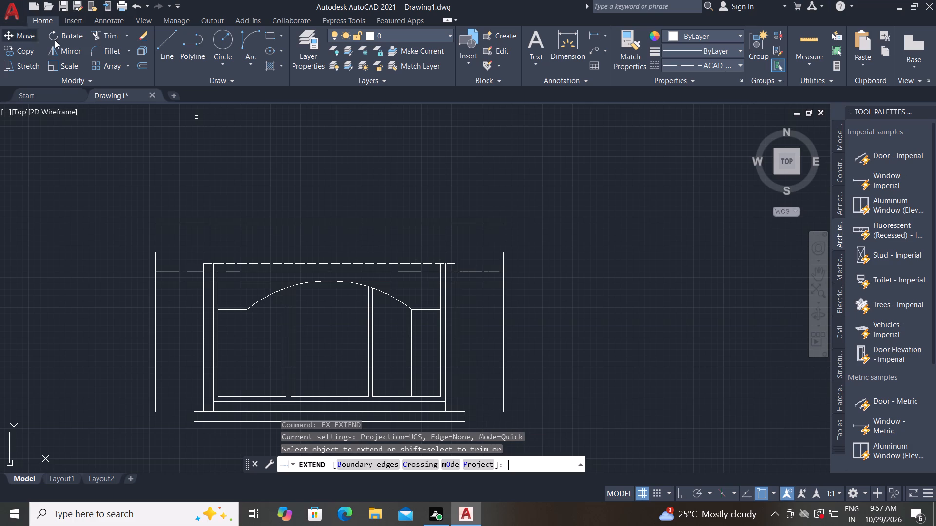
left_click(203, 287)
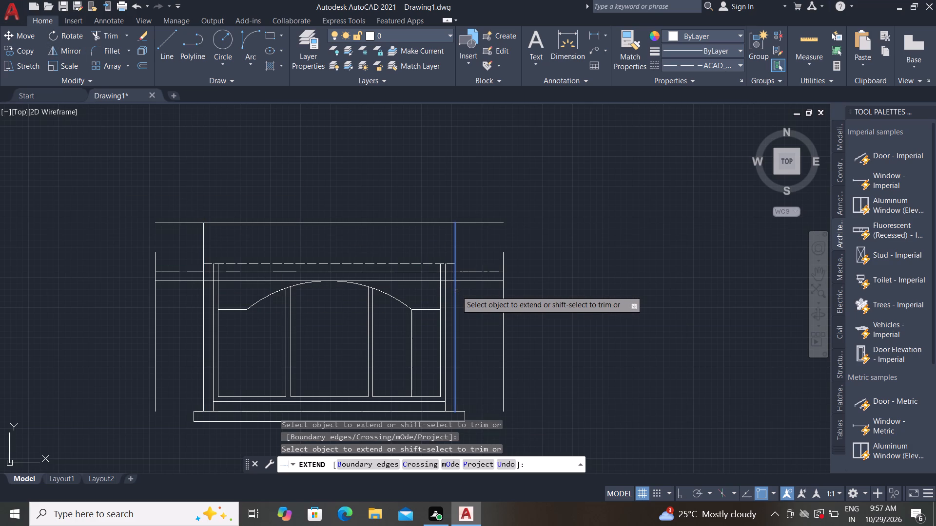
left_click(456, 291)
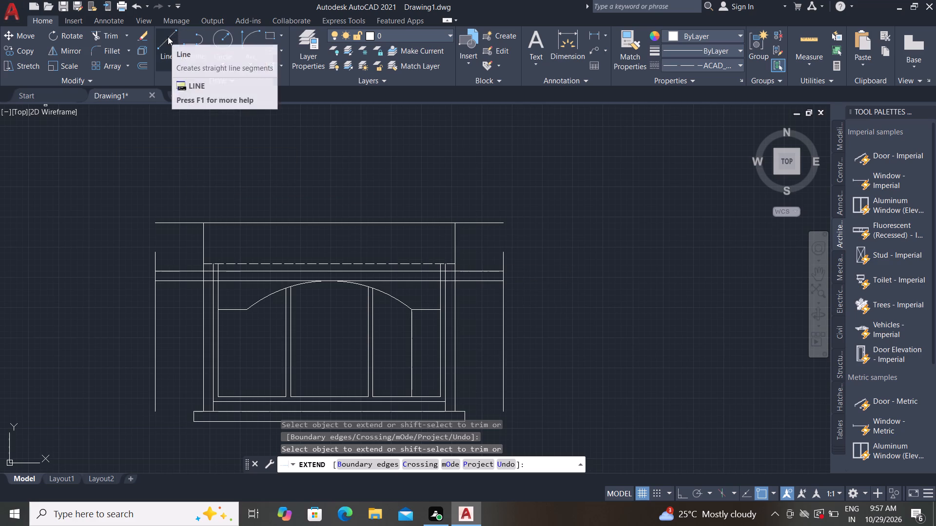
Set the current linetype to ByLayer.
left_click(168, 37)
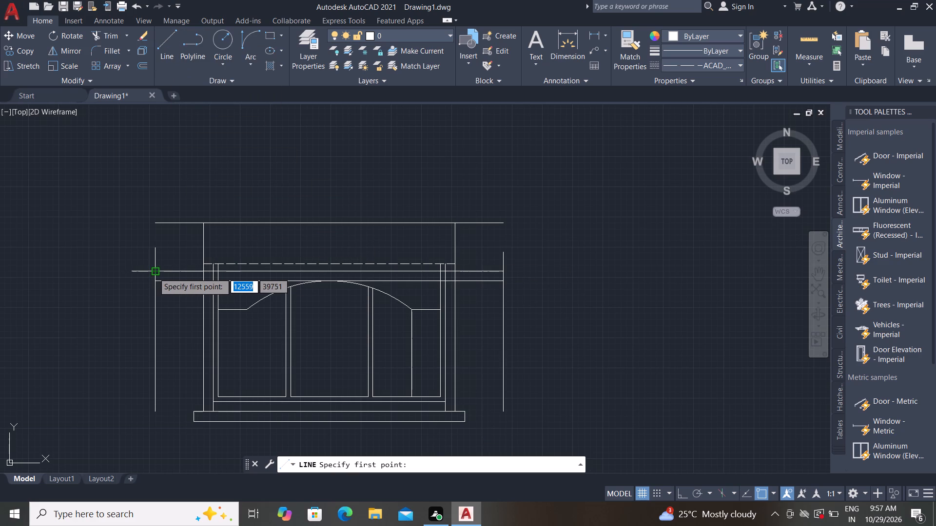
left_click(154, 273)
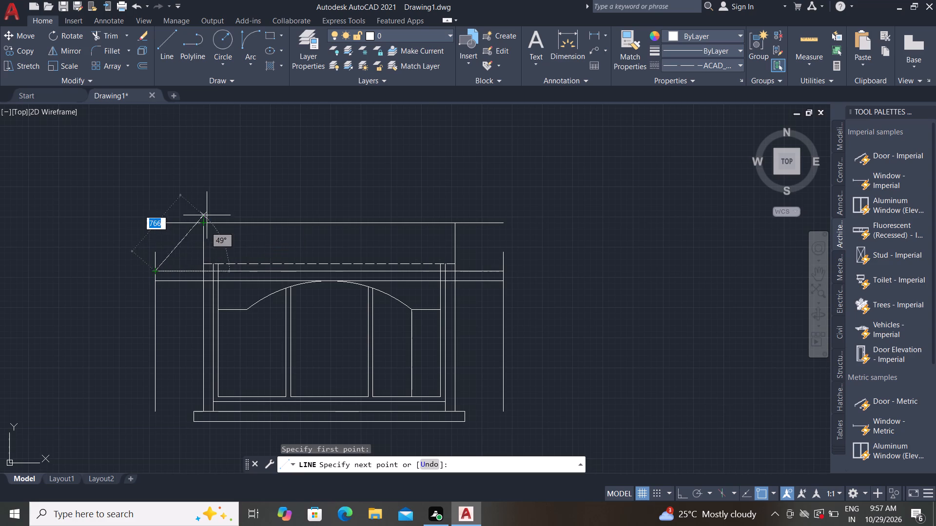
left_click(707, 63)
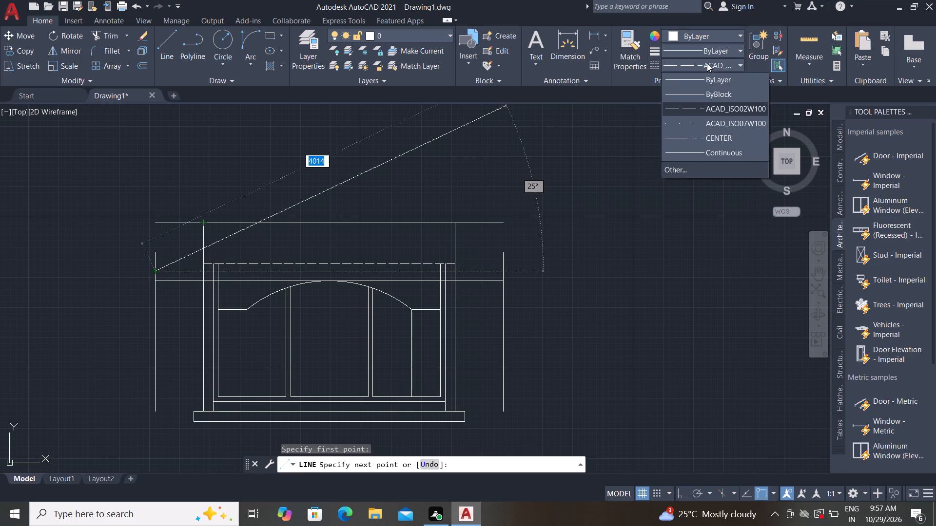
left_click(704, 80)
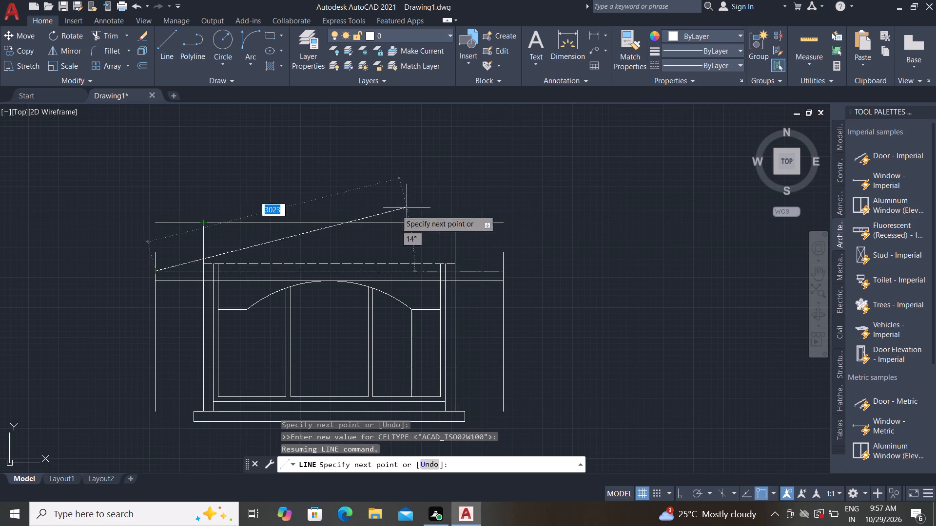
Draw two sloping roof lines from the band's upper outer corners to the tops of the extended frame verticals.
left_click(167, 37)
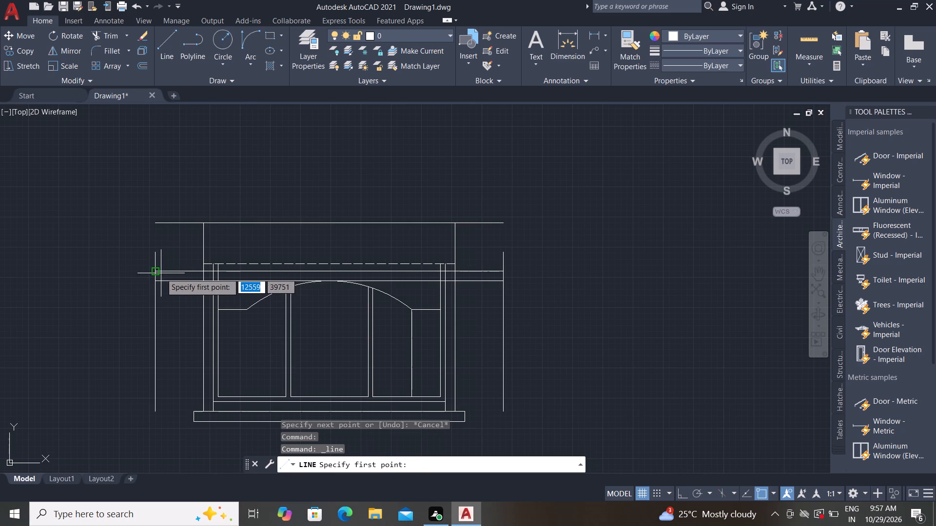
left_click(158, 272)
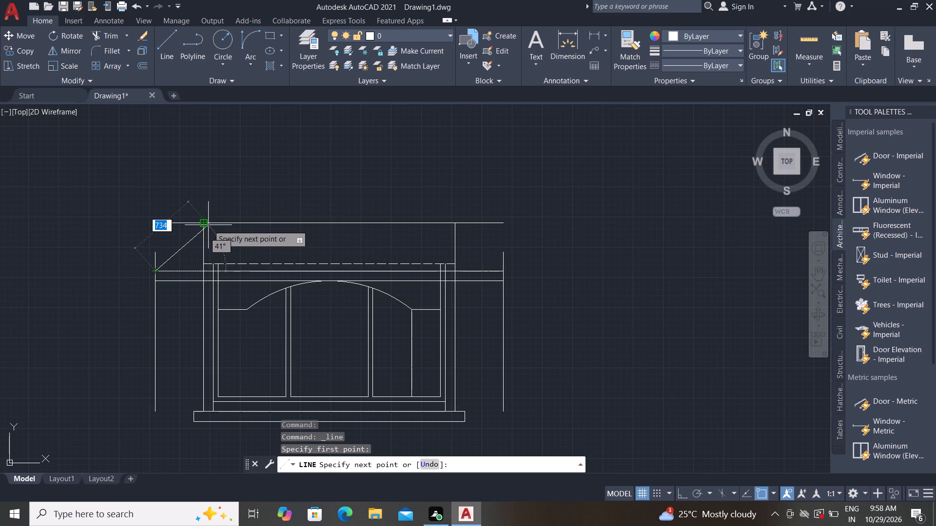
left_click(205, 223)
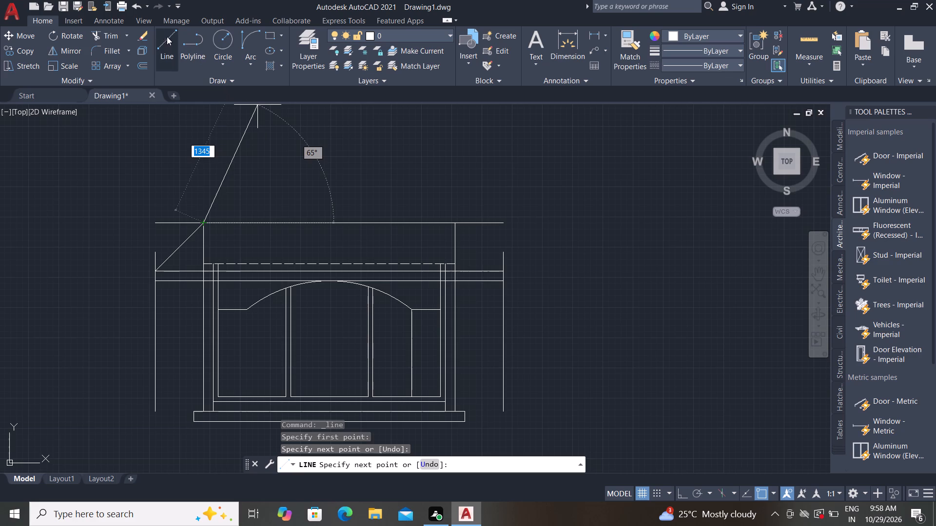
left_click(168, 37)
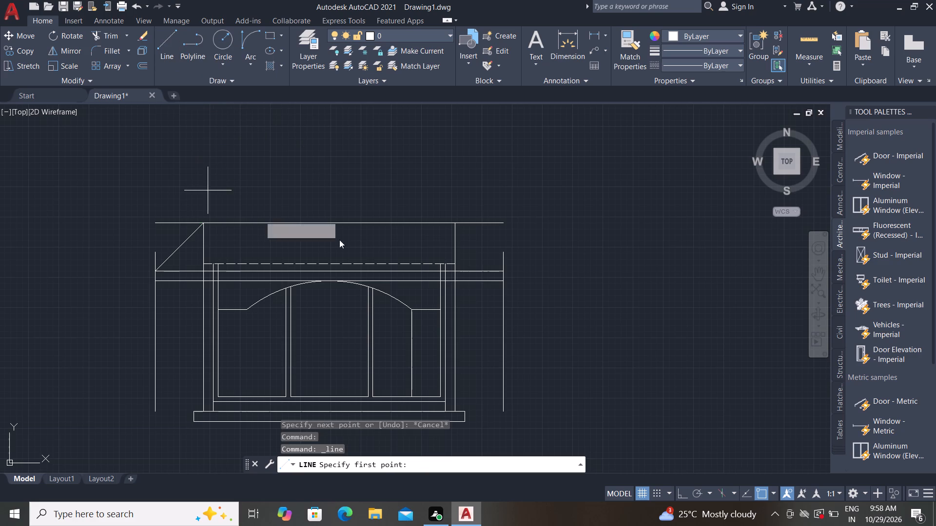
left_click(506, 271)
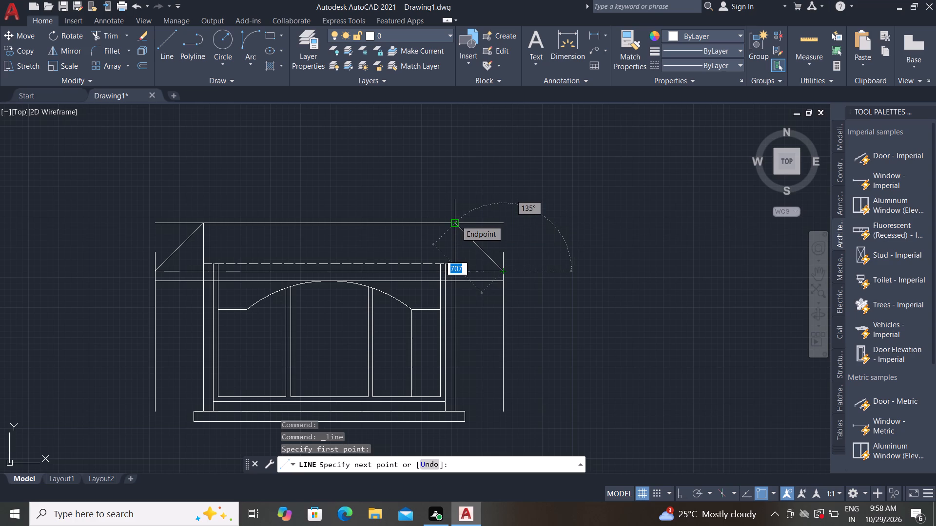
left_click(456, 220)
key("Escape")
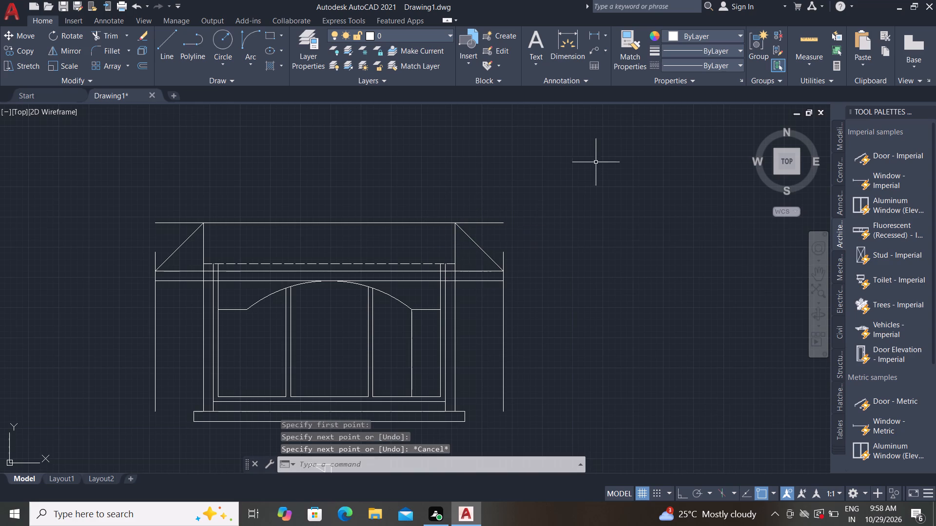
Trim the right side line's stub above the band and both frame verticals between the dashed line and the roof top.
key("t")
key("r")
key("space")
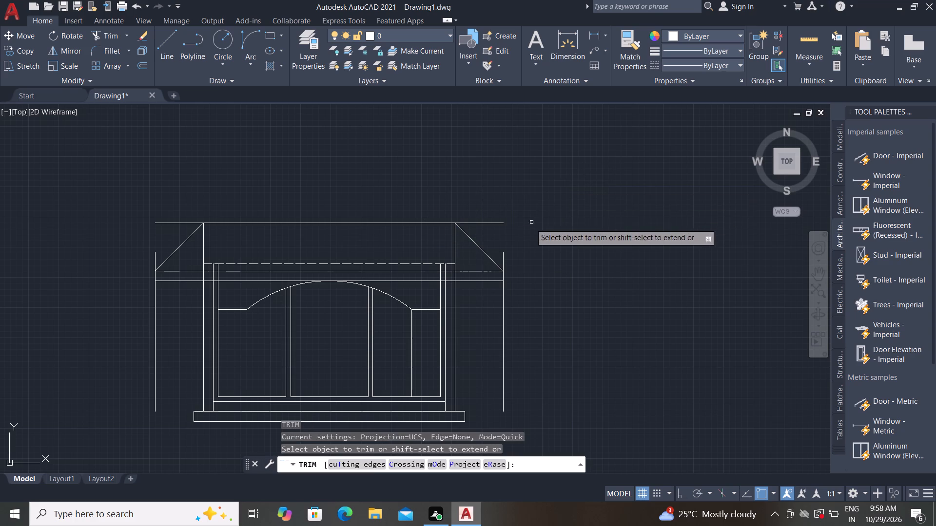
left_click(502, 253)
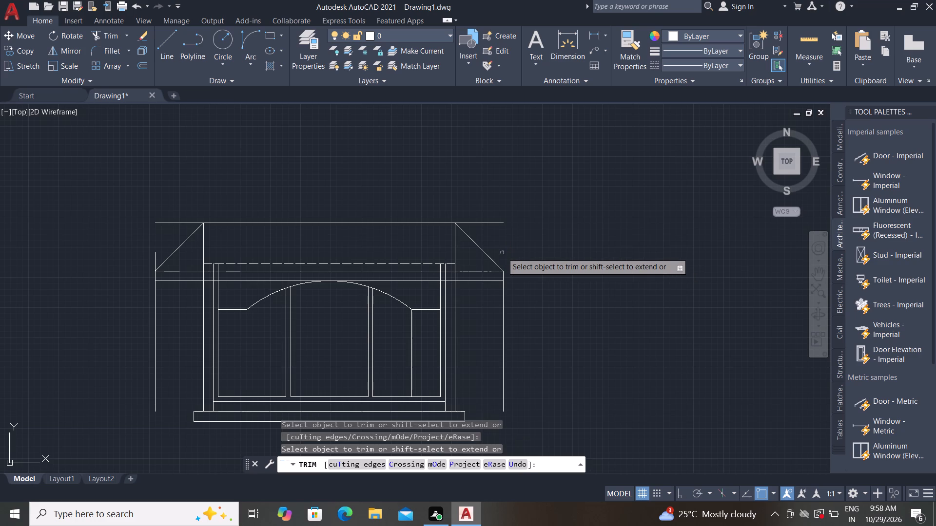
left_click(455, 250)
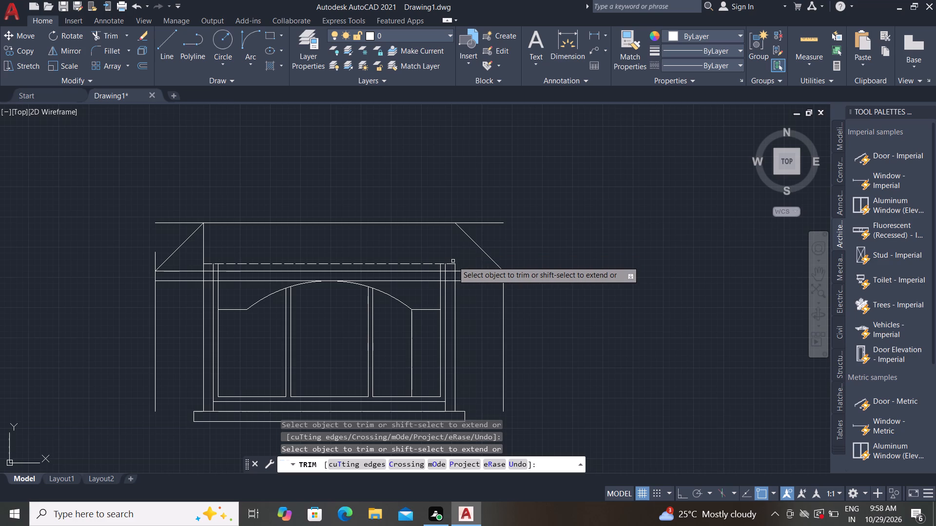
left_click(204, 250)
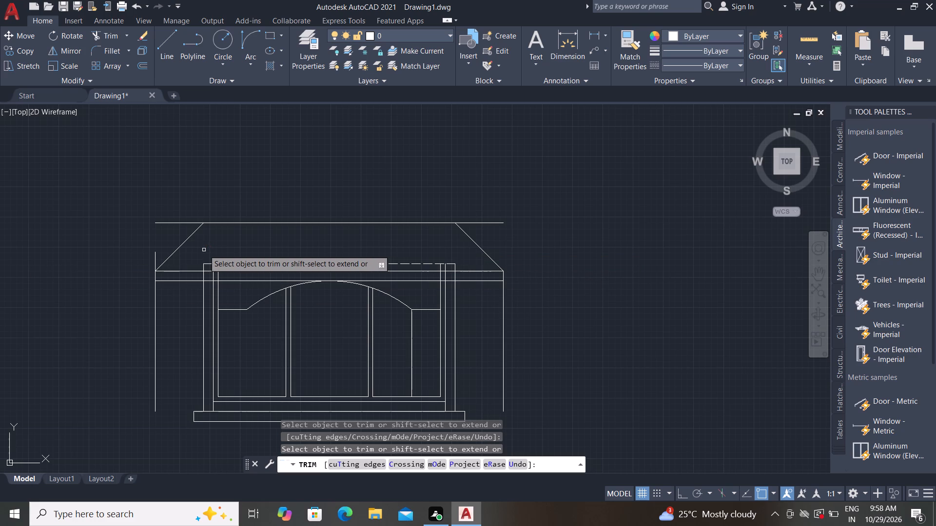
Trim the roof top line's overhanging ends, the left side line's stub above the band, and both side lines below it.
left_click(179, 222)
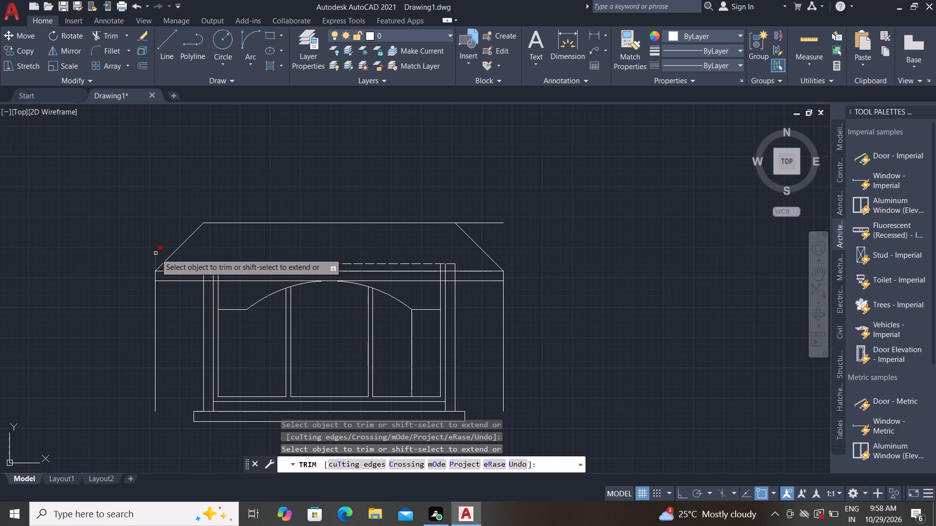
left_click(156, 253)
left_click(133, 341)
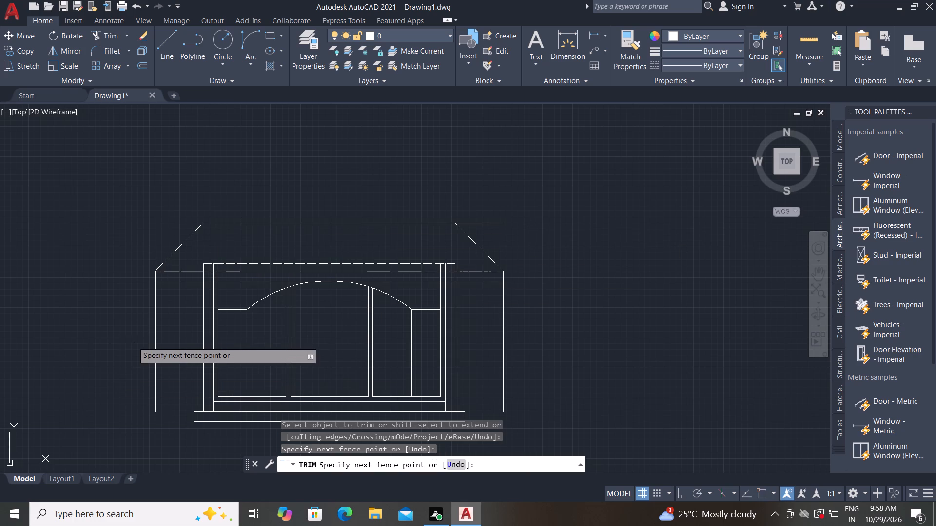
left_click(163, 326)
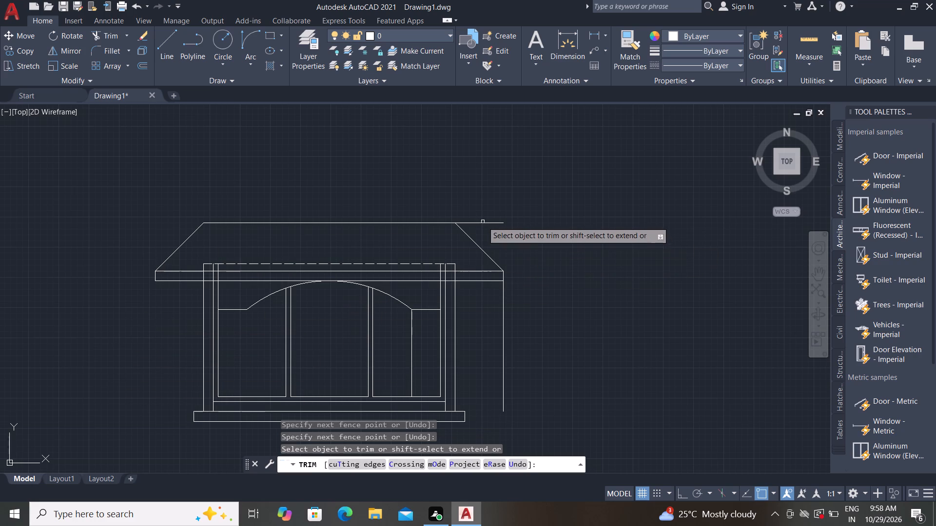
left_click(480, 216)
left_click(496, 238)
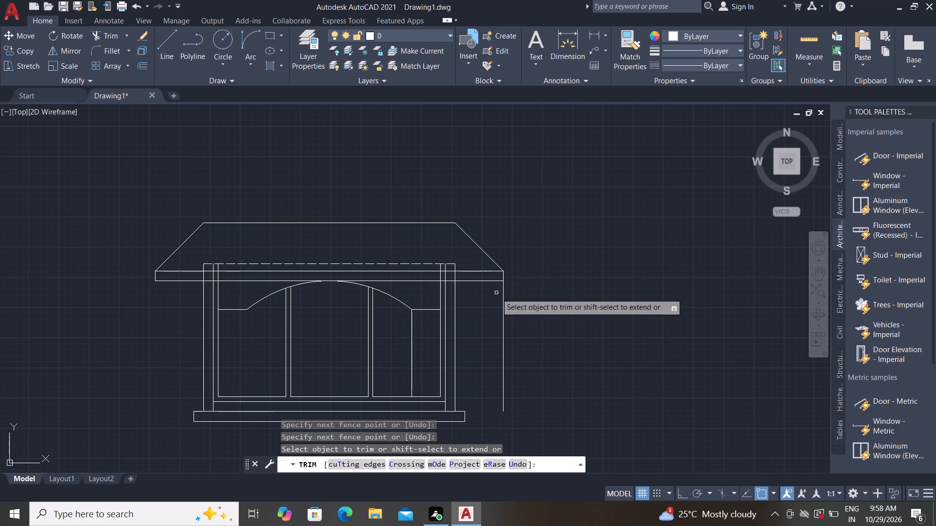
left_click(499, 333)
left_click(543, 302)
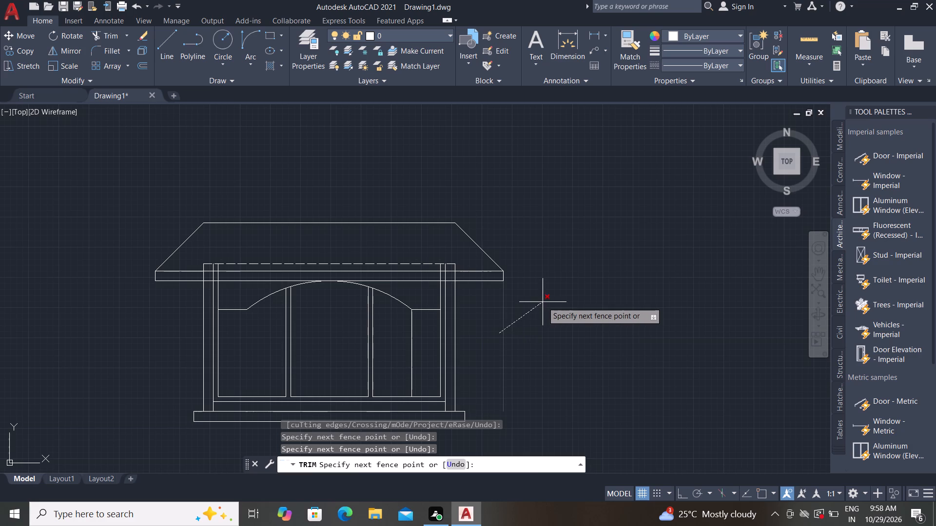
middle_click(347, 242)
middle_click(347, 242)
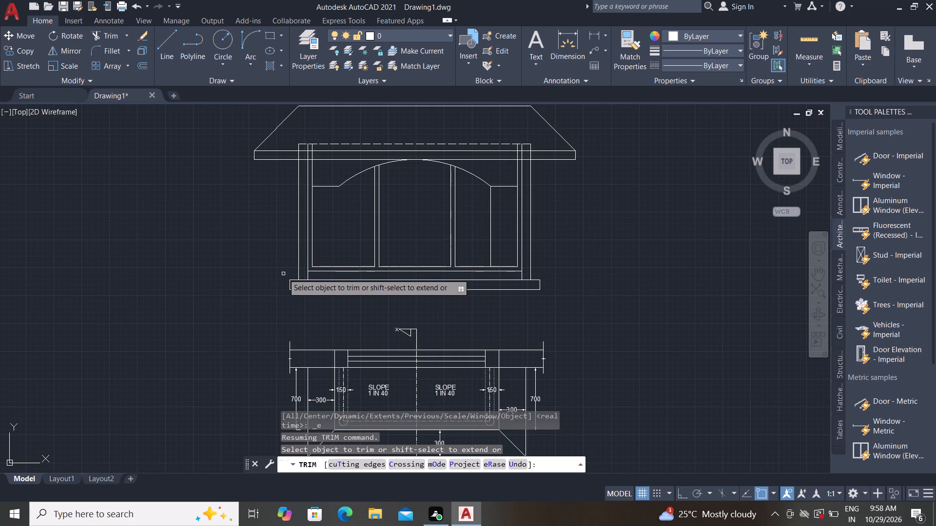
key("Escape")
key("Escape")
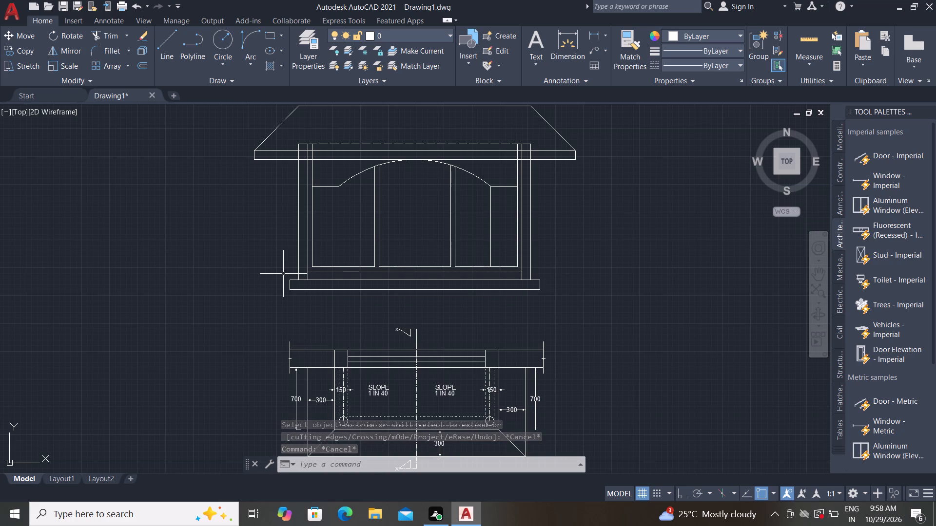
Offset the roof's top line upward by 200.
type("O")
key("space")
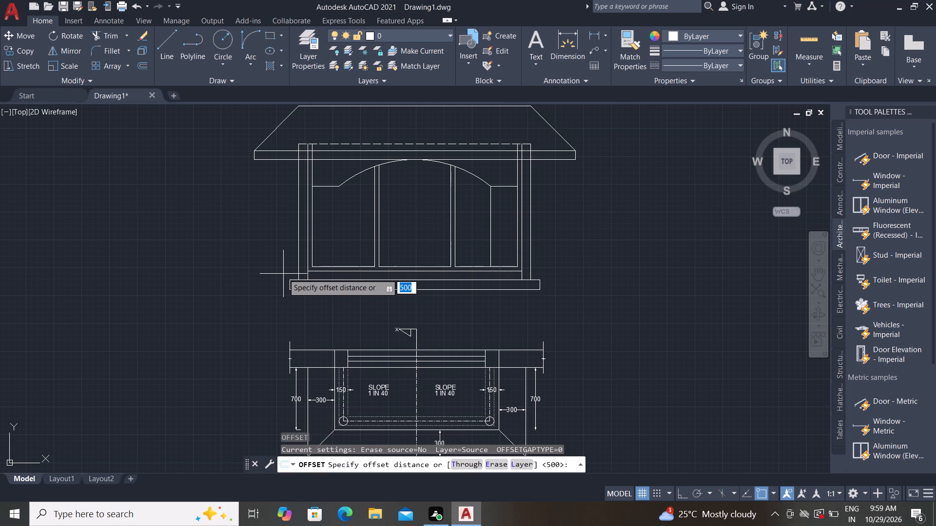
key("2")
type("00")
key("space")
scroll(283, 274, "down", 1)
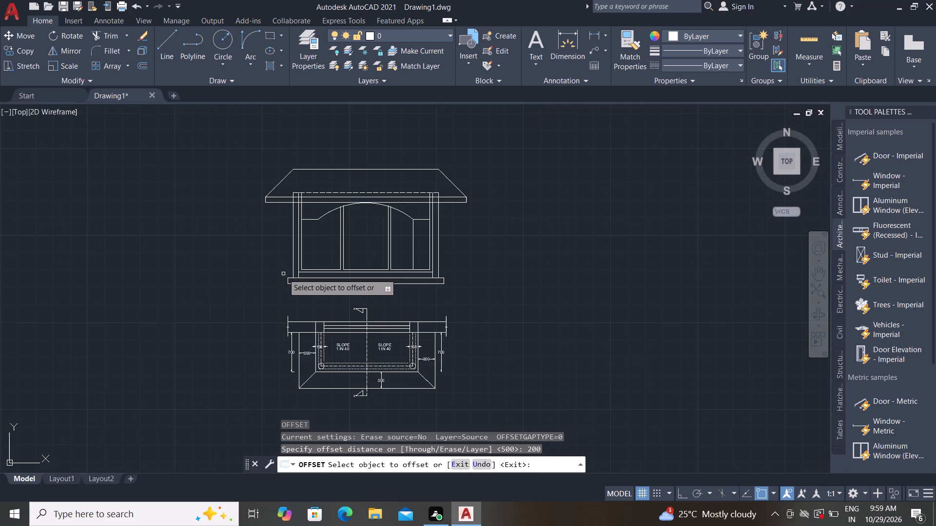
left_click(365, 169)
left_click(356, 133)
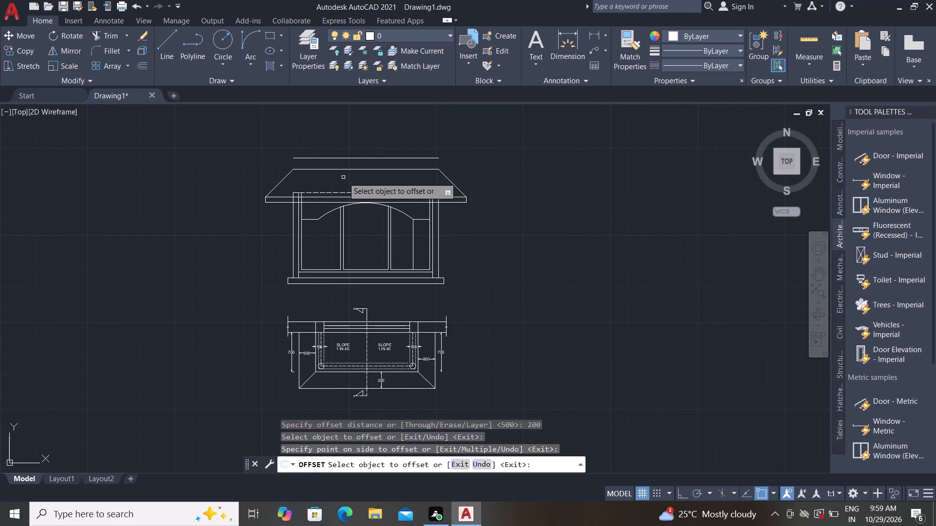
Draw vertical lines closing both ends of the strip between the roof's top line and its offset copy.
middle_click_drag(338, 173, 326, 202)
middle_click_drag(320, 211, 308, 225)
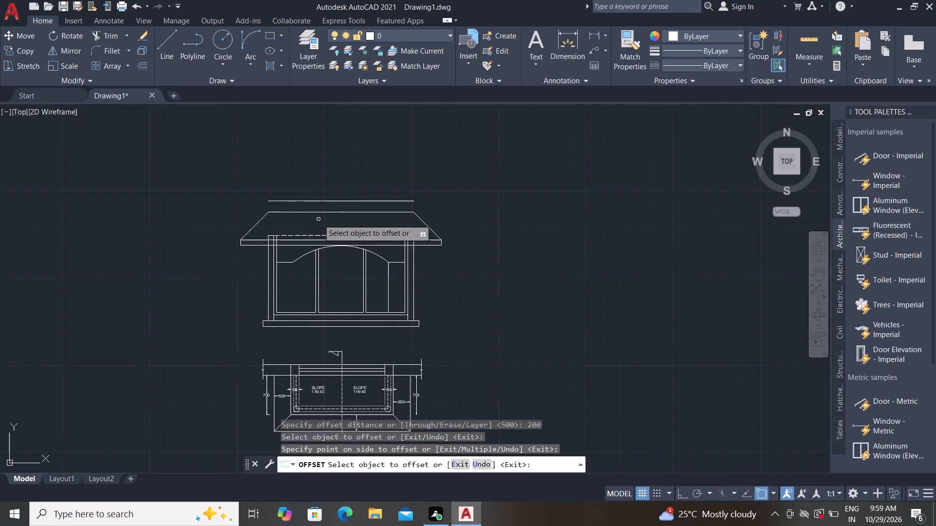
scroll(319, 218, "up", 1)
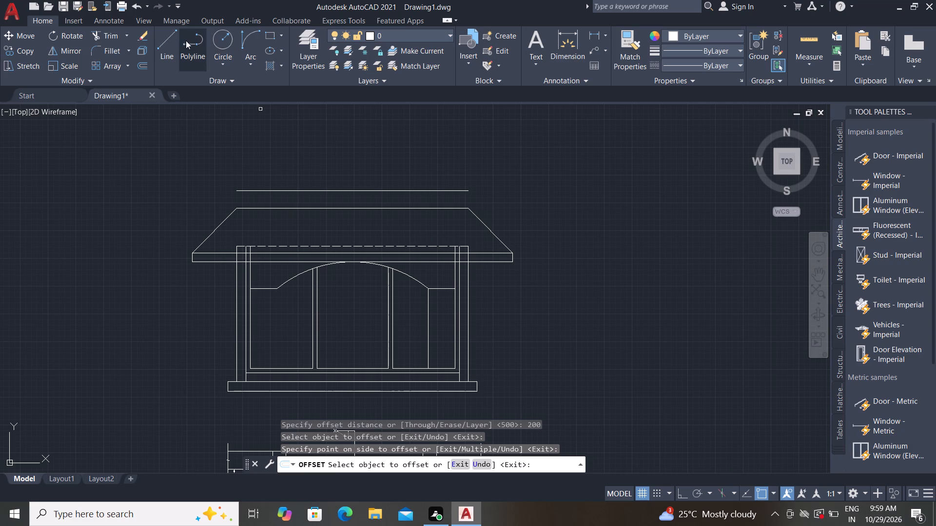
left_click(157, 48)
scroll(254, 201, "up", 3)
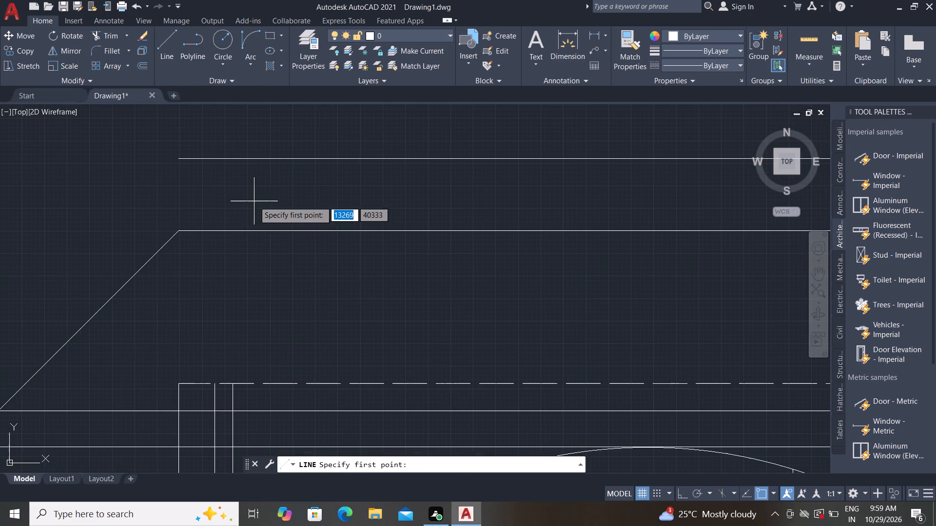
left_click(177, 229)
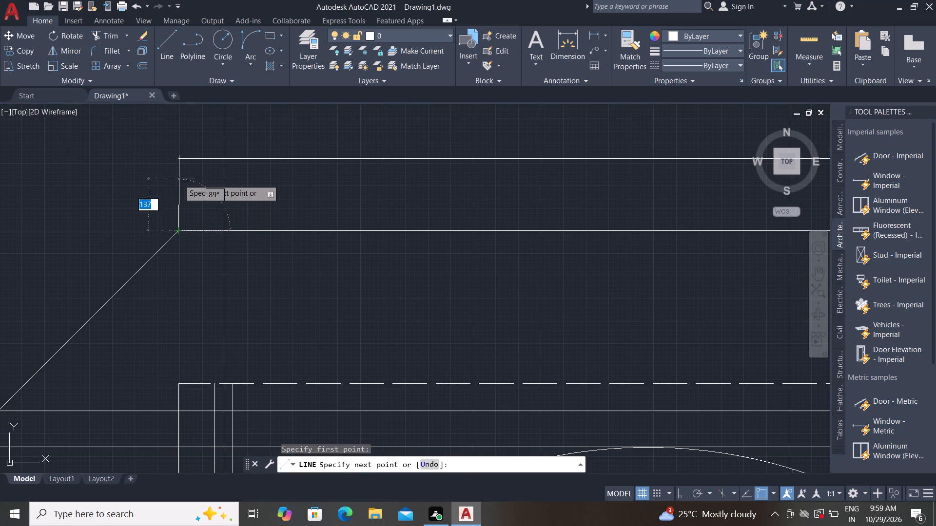
left_click(182, 157)
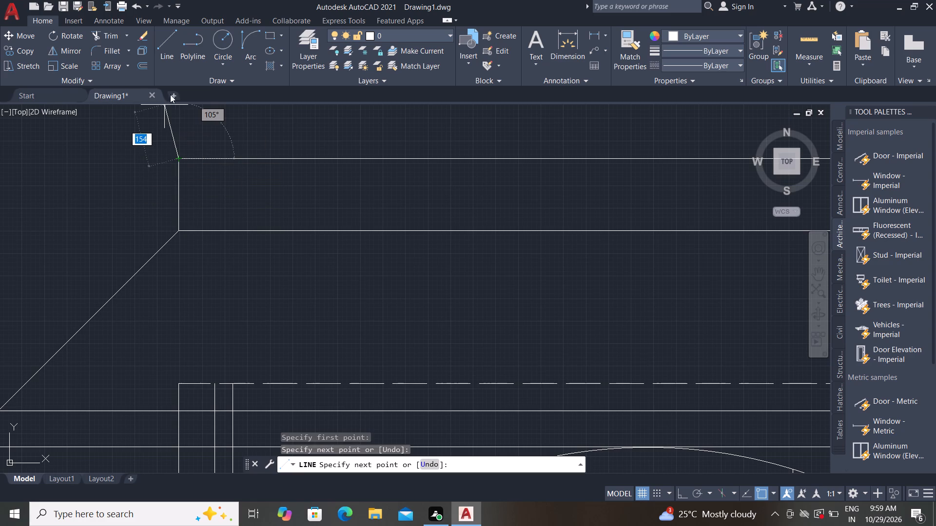
left_click(172, 30)
scroll(15, 214, "down", 2)
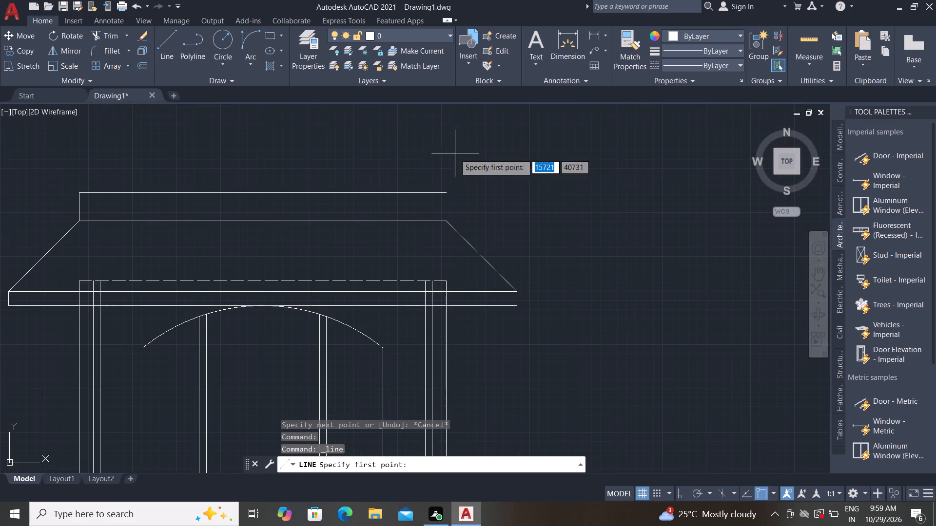
left_click(443, 191)
left_click(444, 218)
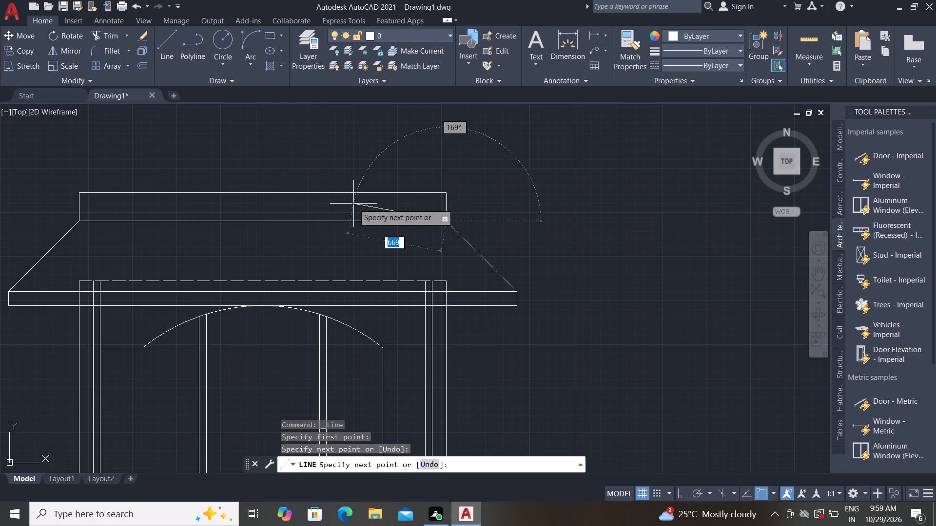
key("Escape")
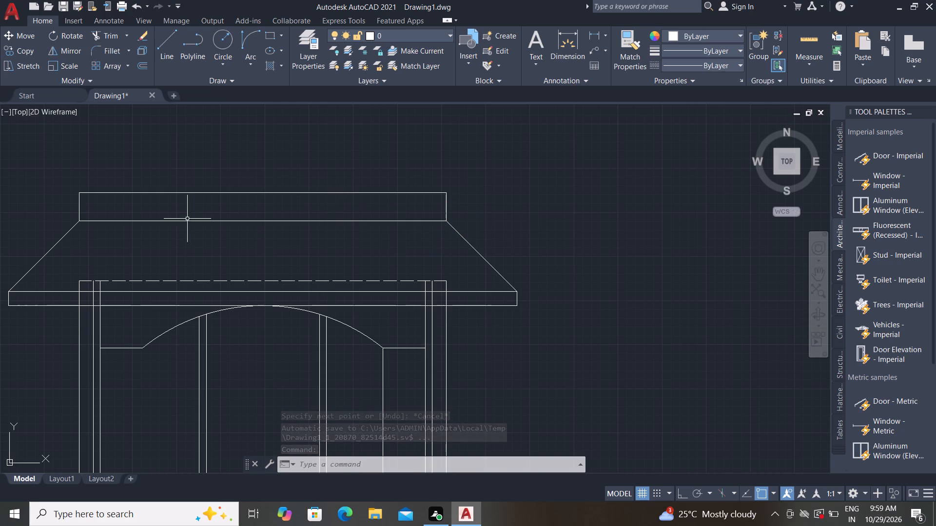
Offset the left end line of the strip above the roof inward by 20.
scroll(86, 201, "up", 1)
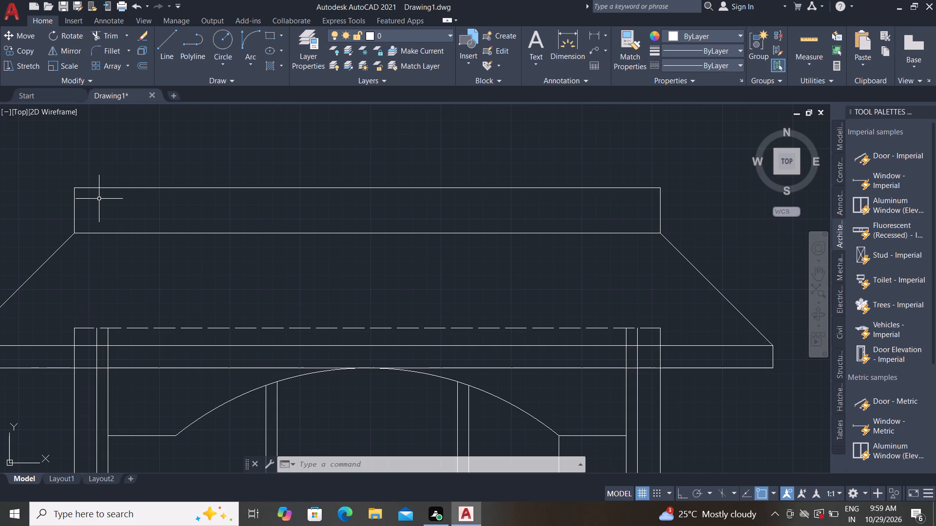
type("O 3")
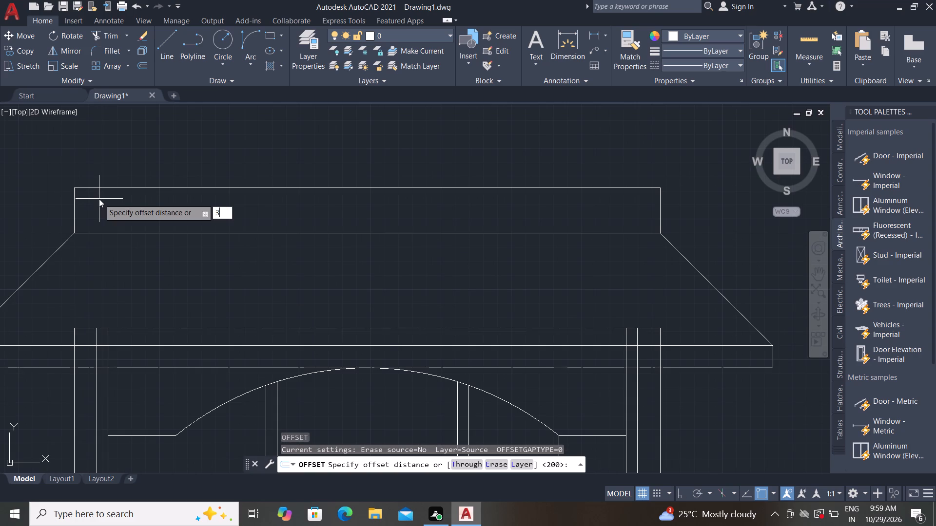
key("BackSpace")
type("20")
key("space")
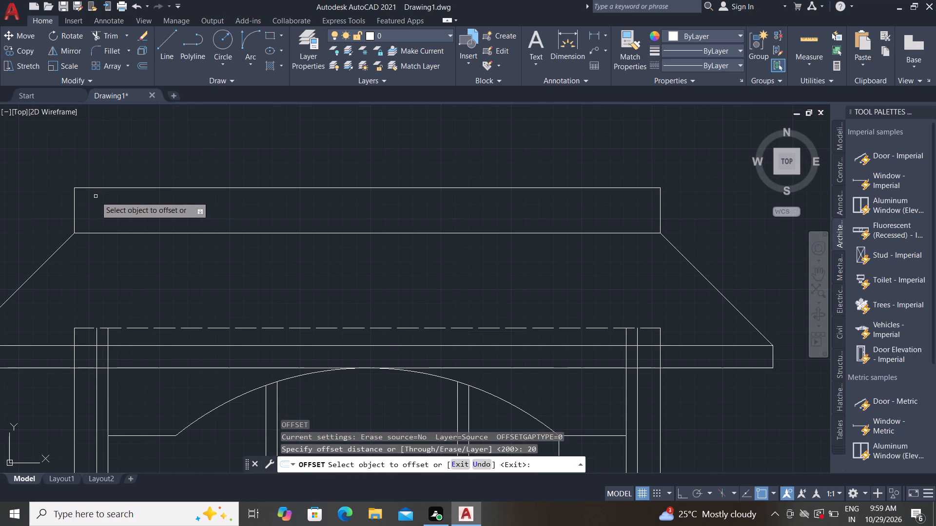
left_click(75, 215)
left_click(175, 223)
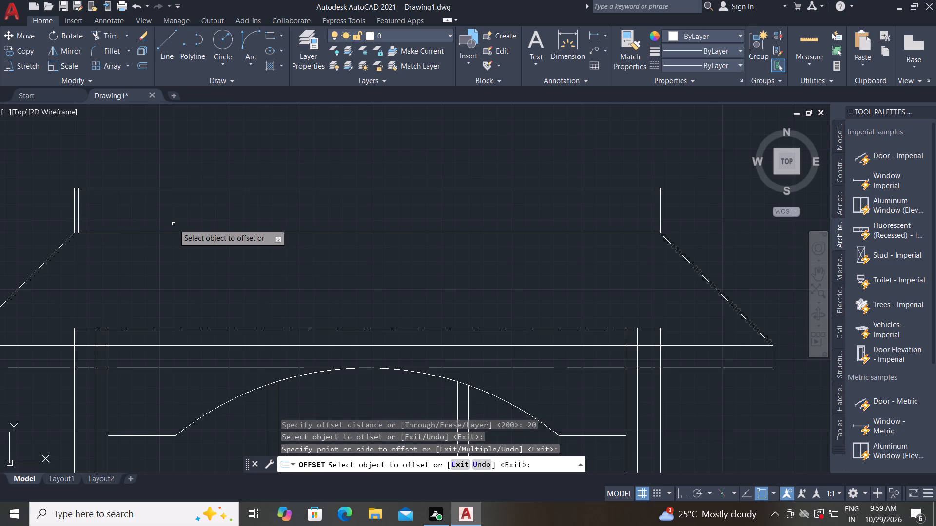
key("Escape")
Offset the innermost vertical at the strip's left end by 100 toward the strip's middle.
type("O")
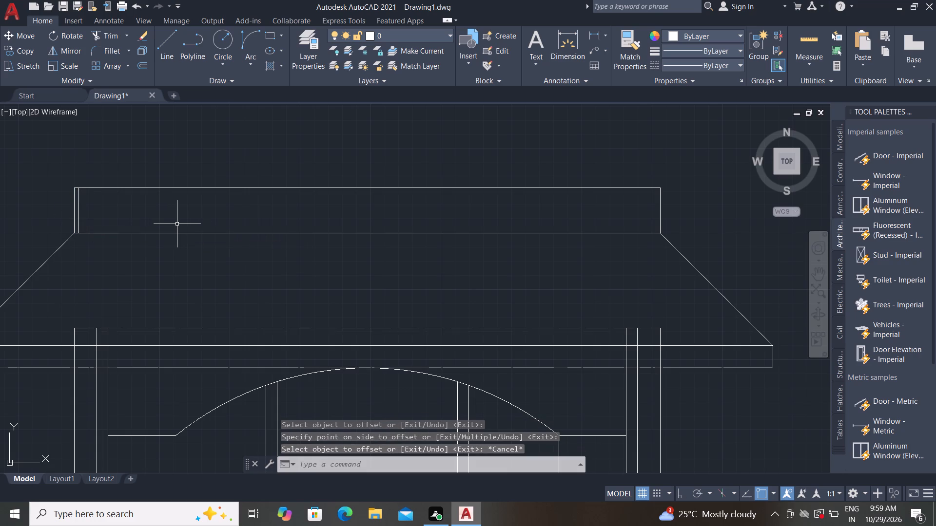
key("space")
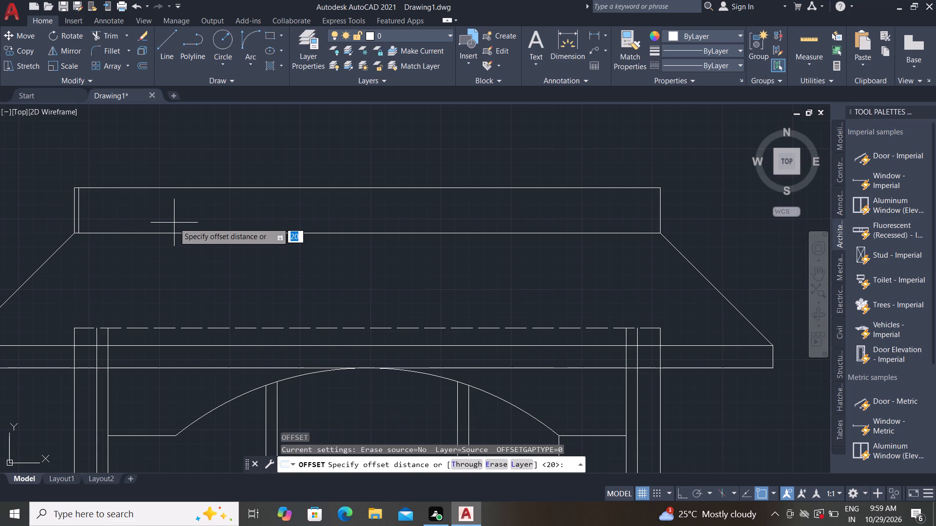
key("1")
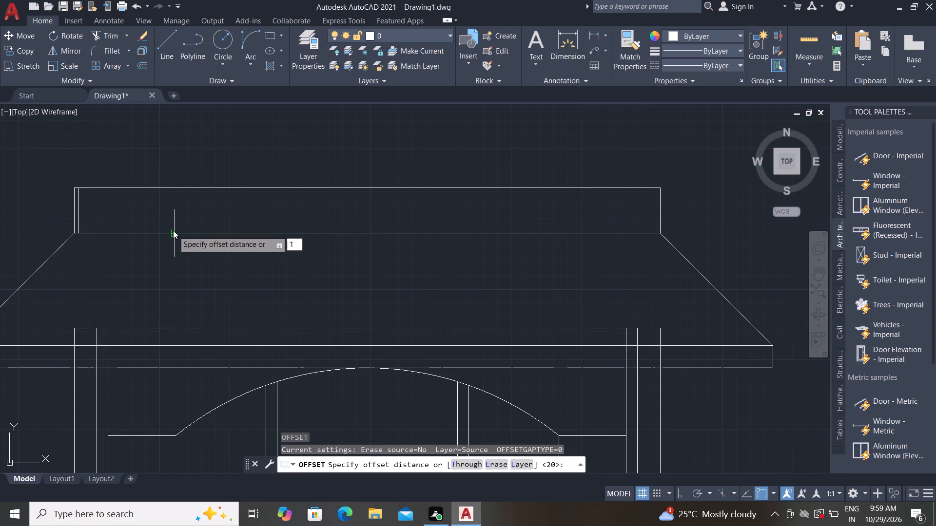
key("ctrl+alt+Tab")
key("ctrl+alt+Tab")
key("Return")
type("00")
key("space")
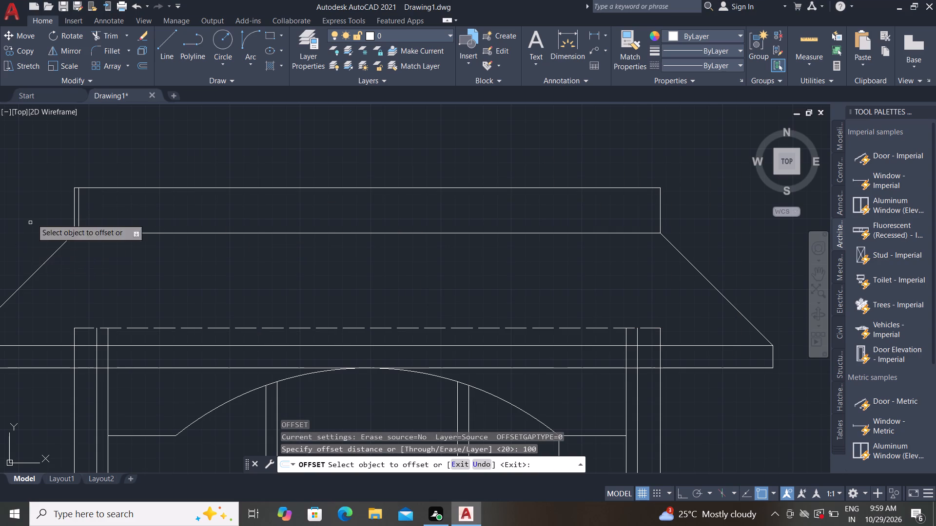
left_click(78, 207)
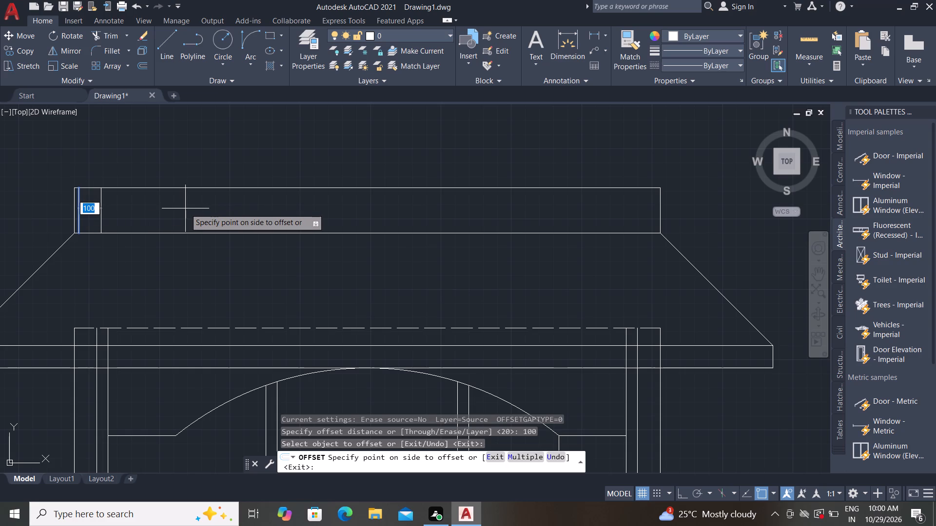
left_click(185, 208)
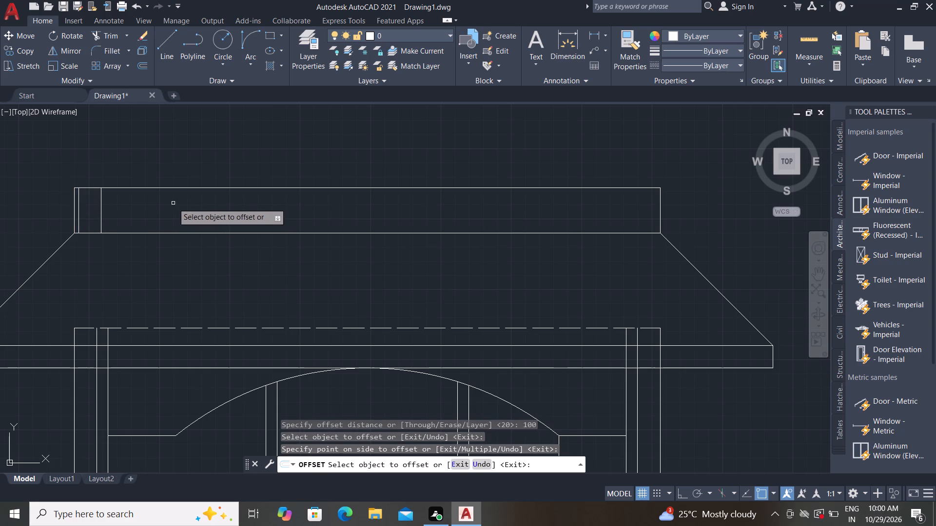
key("Escape")
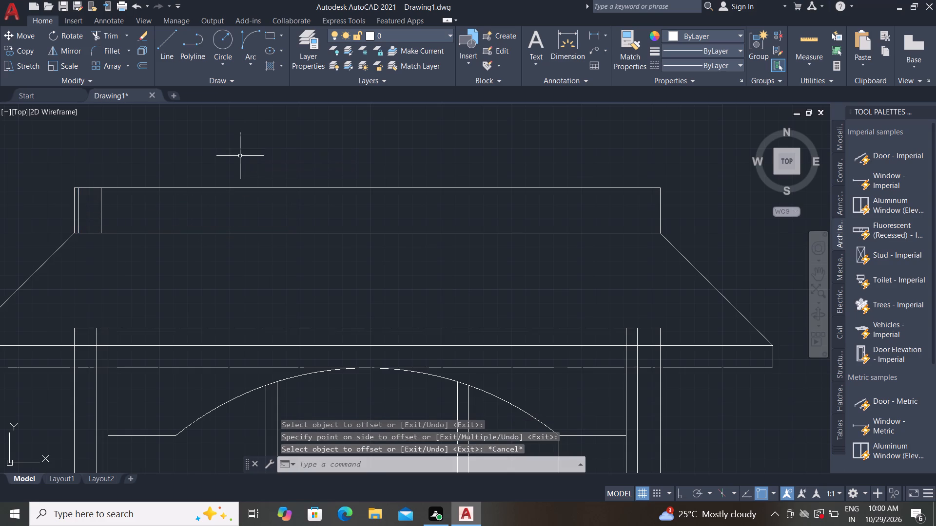
Offset the newest vertical in the strip above the roof by 40 toward the strip's middle.
key("o")
key("space")
type("40")
key("space")
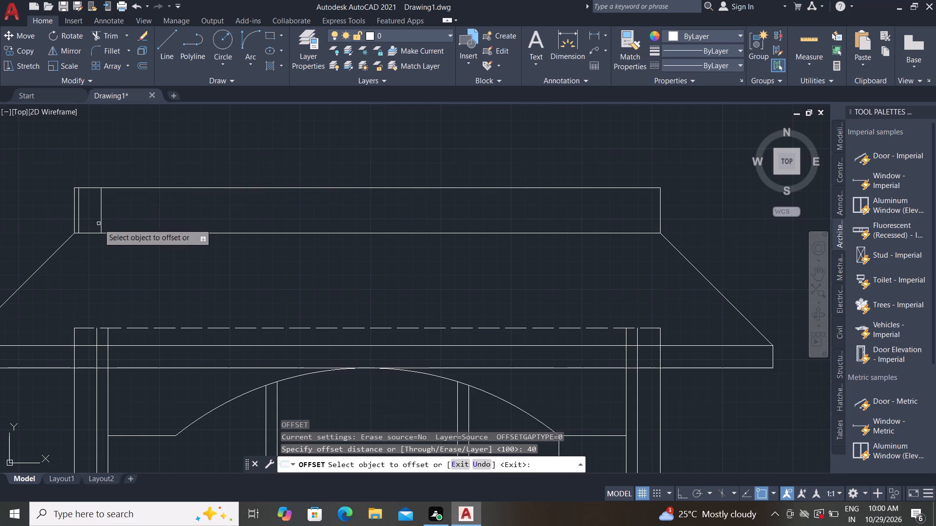
left_click(101, 211)
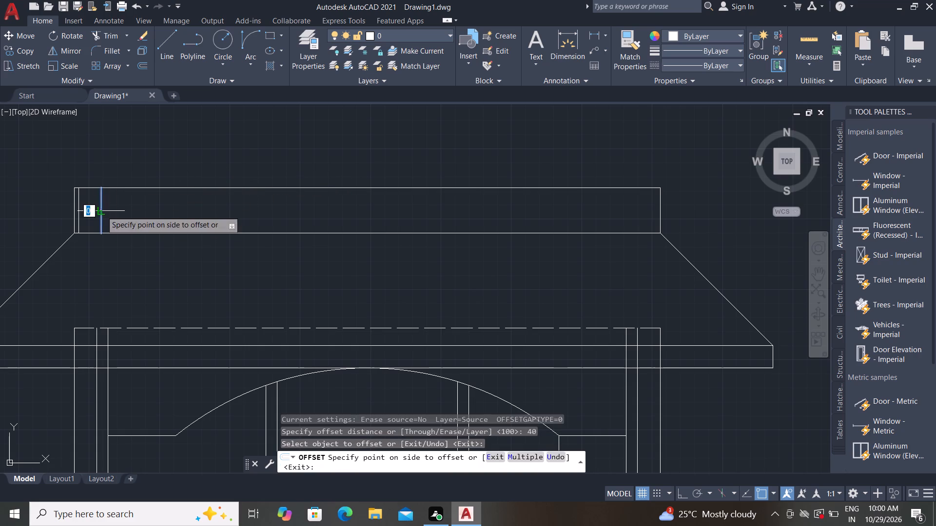
left_click(146, 197)
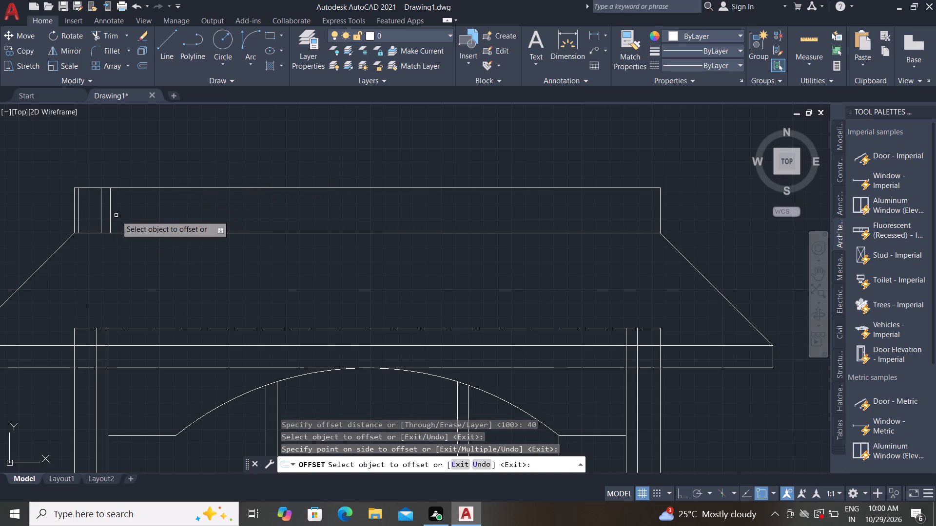
key("Escape")
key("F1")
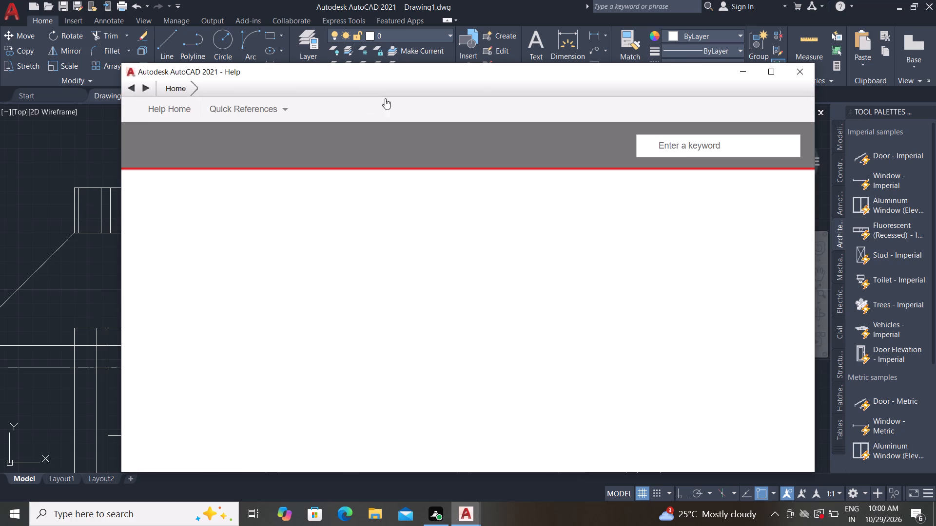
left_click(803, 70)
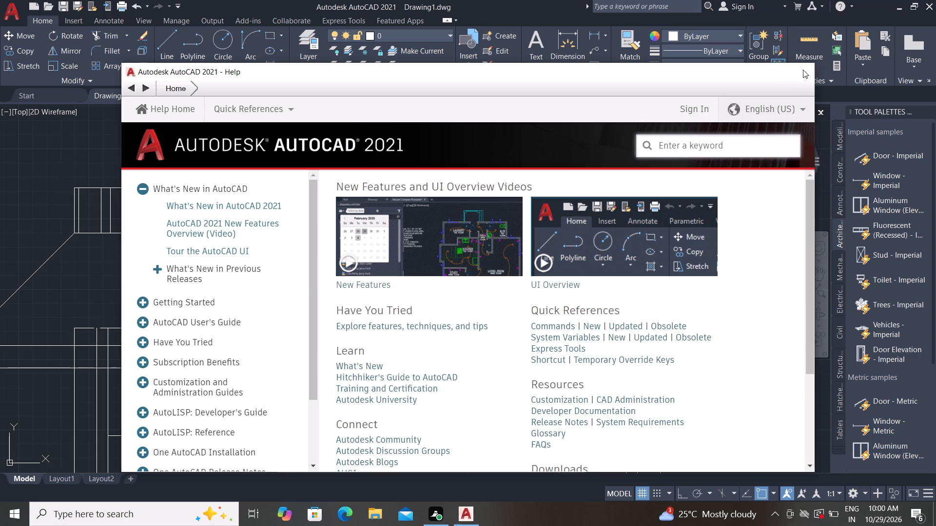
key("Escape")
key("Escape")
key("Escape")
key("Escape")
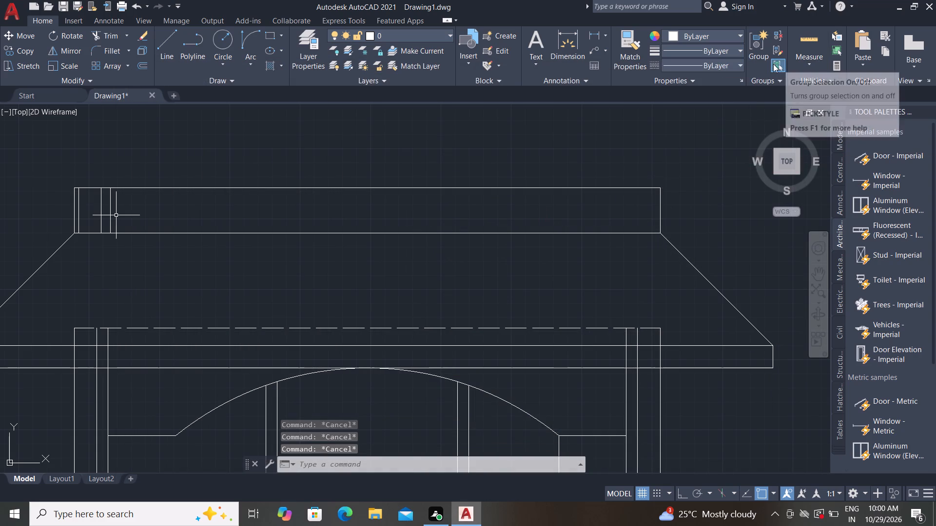
Offset the fourth vertical from the strip's left end by 100 to space the next baluster.
key("o")
key("space")
type("100")
key("space")
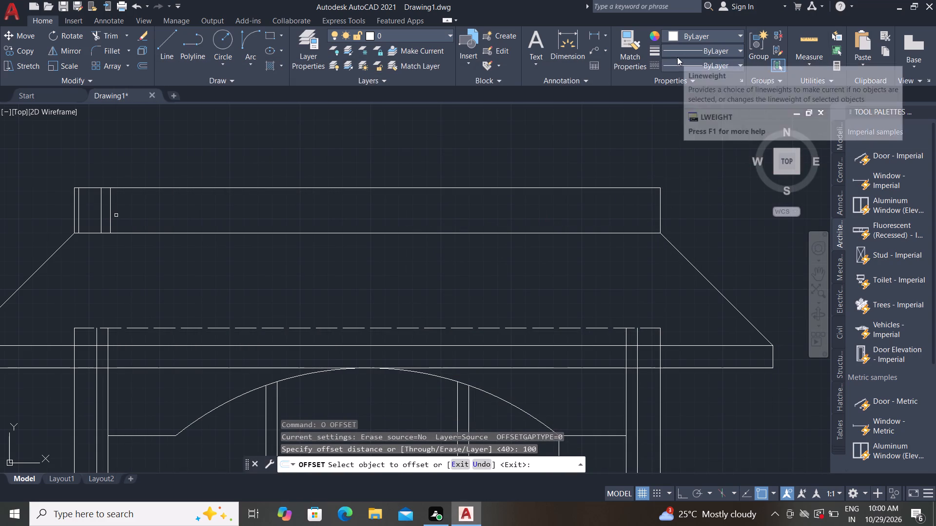
left_click(111, 221)
left_click(191, 197)
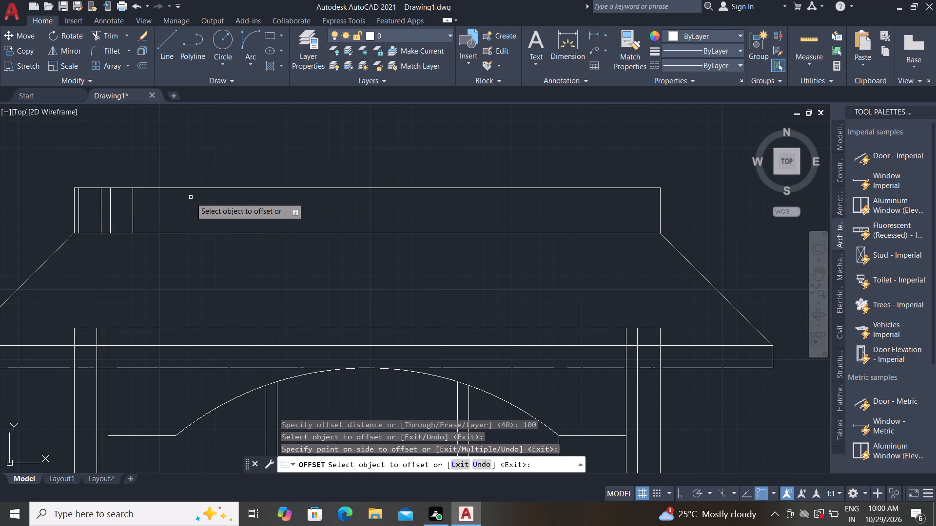
key("Escape")
Offset the fifth vertical from the strip's left end by 40 toward the strip's middle.
type("O")
key("space")
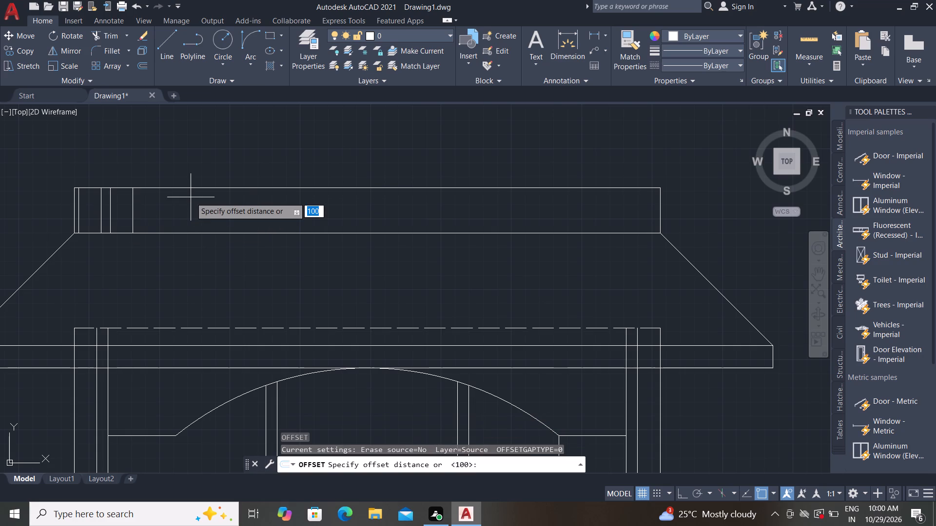
type("40")
key("space")
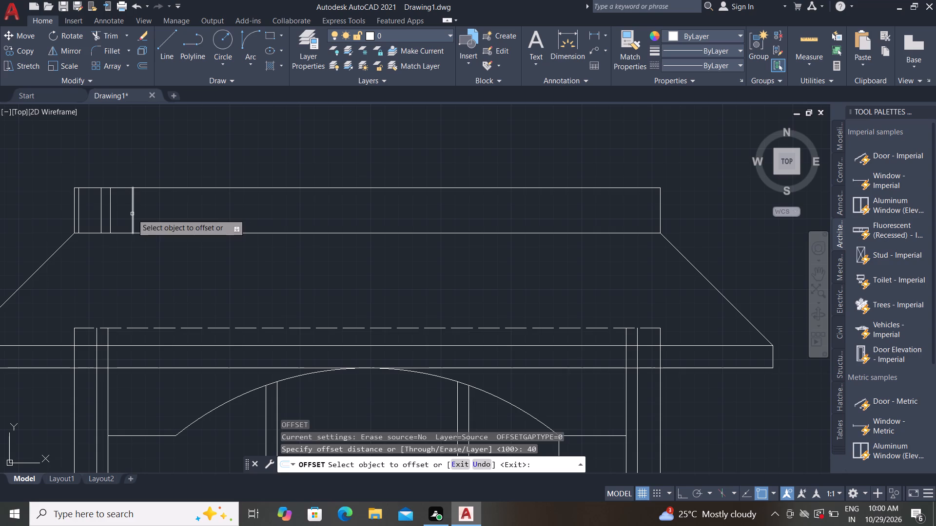
left_click(132, 214)
left_click(201, 212)
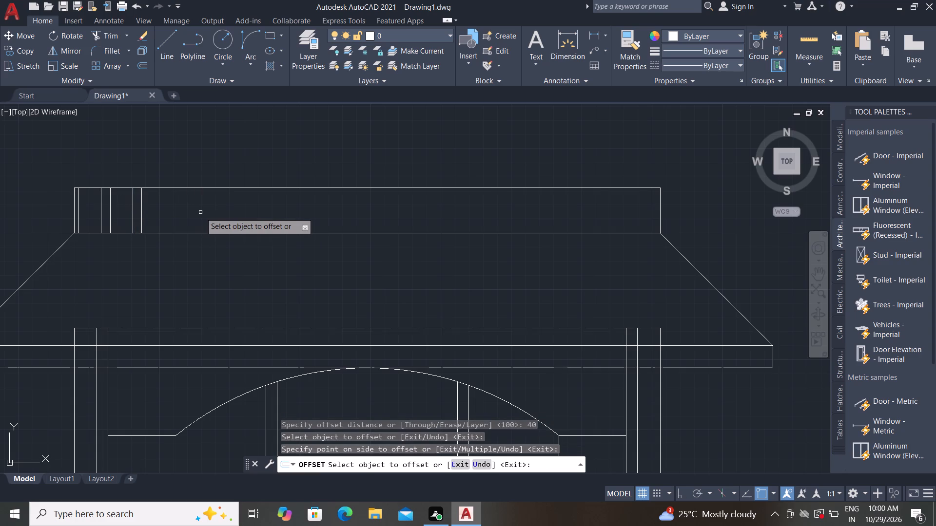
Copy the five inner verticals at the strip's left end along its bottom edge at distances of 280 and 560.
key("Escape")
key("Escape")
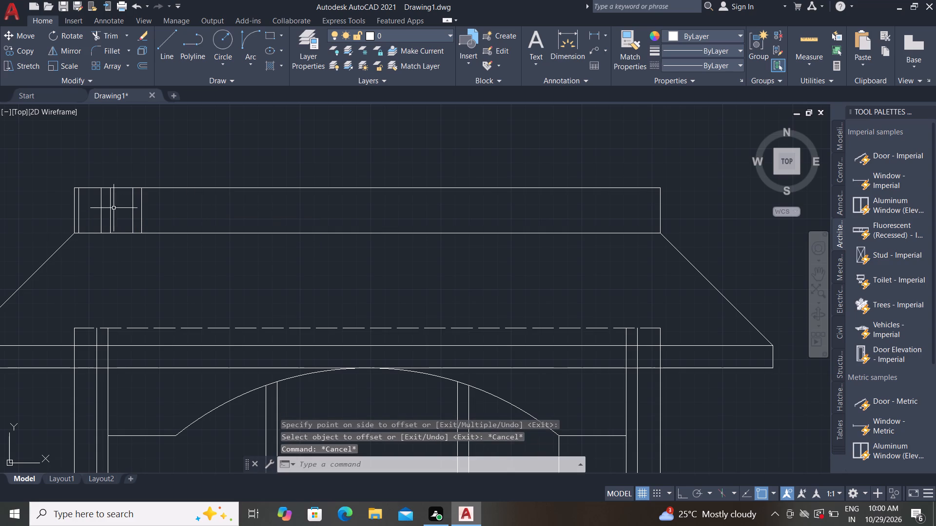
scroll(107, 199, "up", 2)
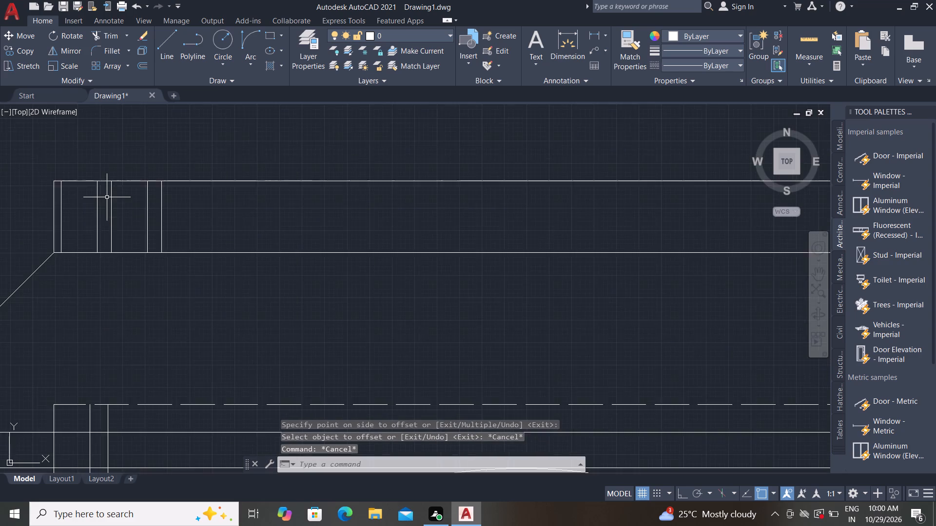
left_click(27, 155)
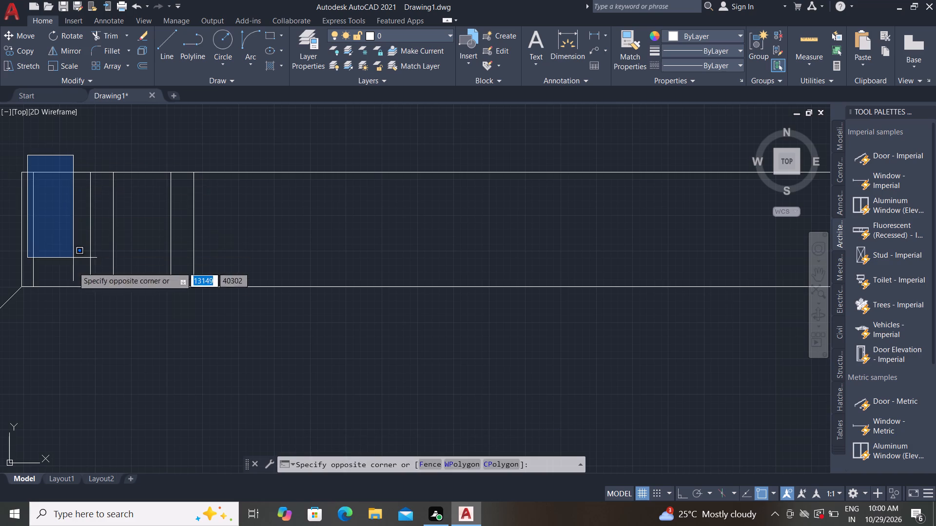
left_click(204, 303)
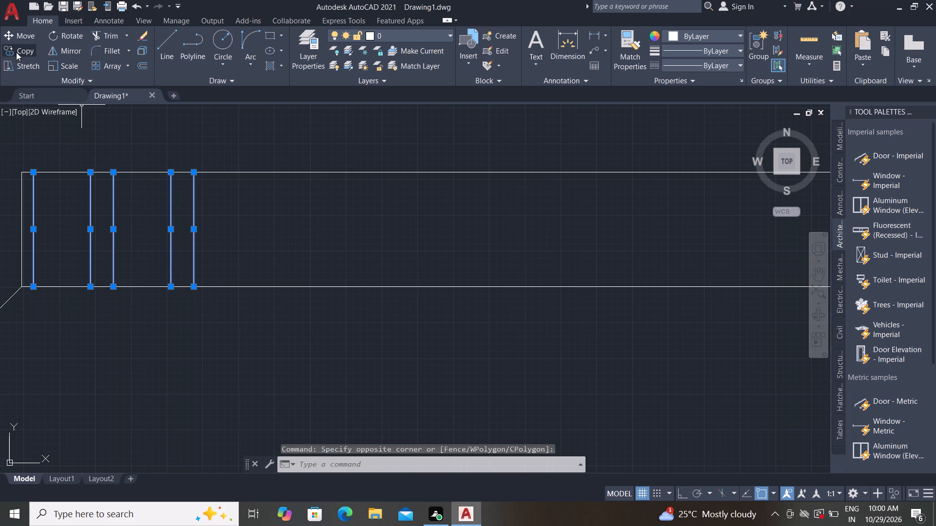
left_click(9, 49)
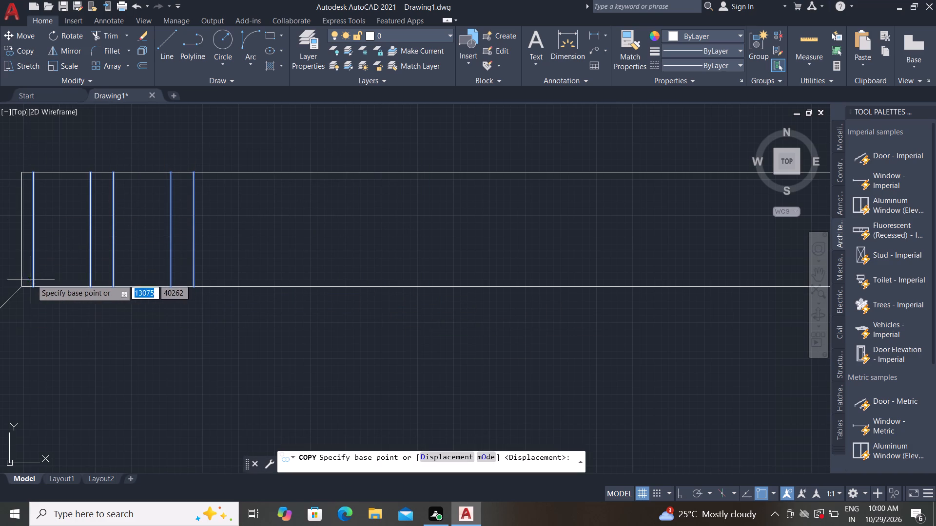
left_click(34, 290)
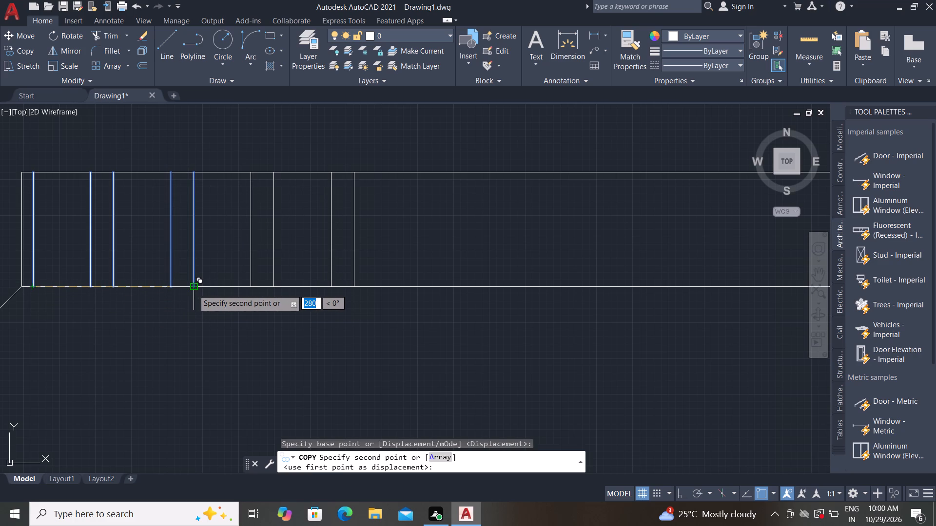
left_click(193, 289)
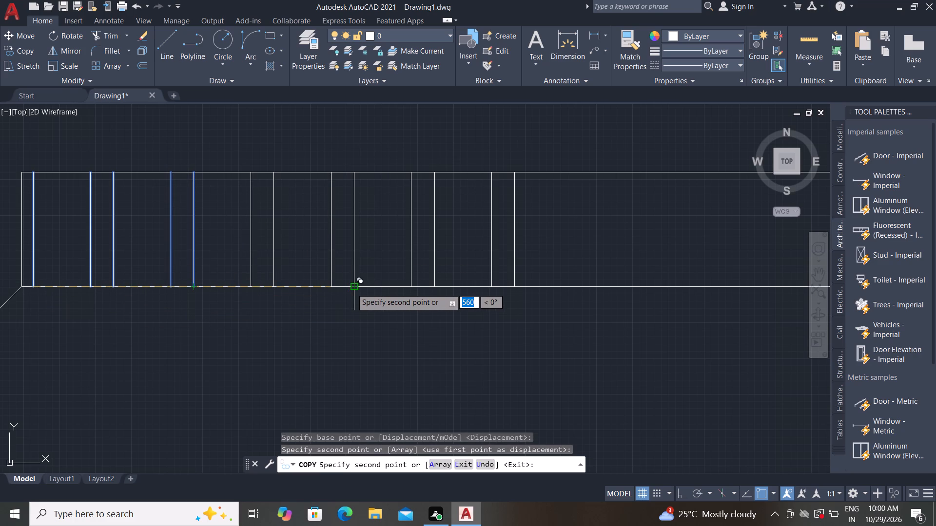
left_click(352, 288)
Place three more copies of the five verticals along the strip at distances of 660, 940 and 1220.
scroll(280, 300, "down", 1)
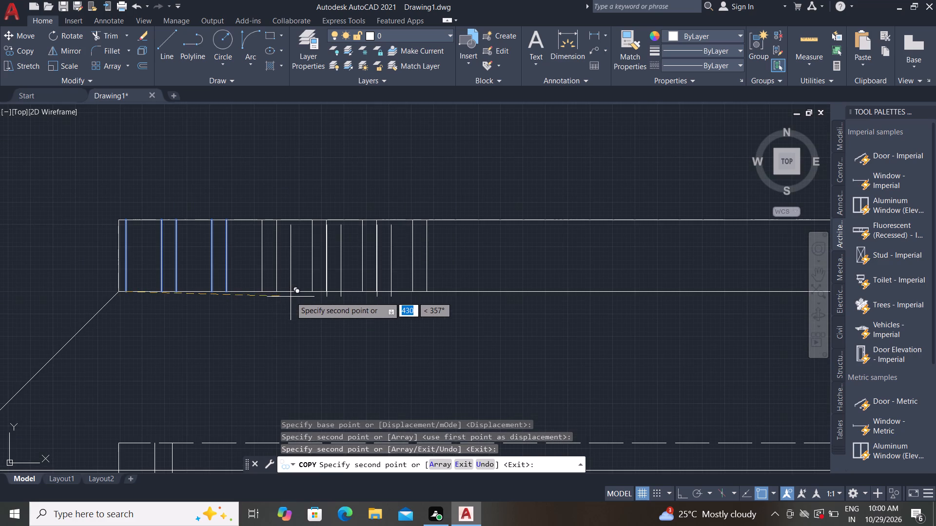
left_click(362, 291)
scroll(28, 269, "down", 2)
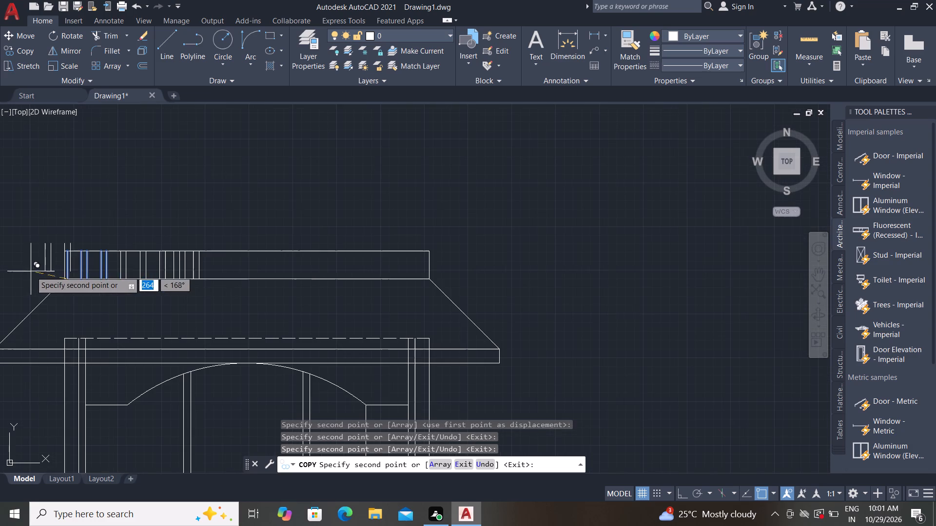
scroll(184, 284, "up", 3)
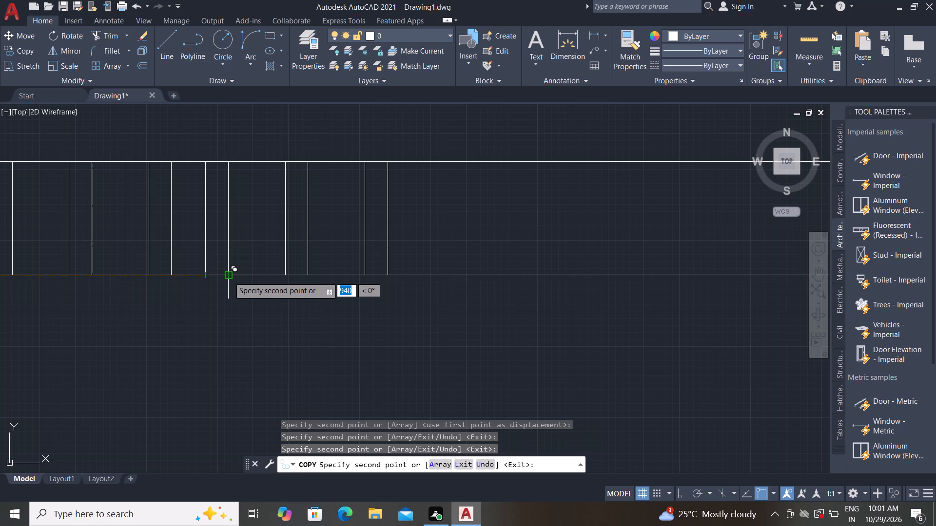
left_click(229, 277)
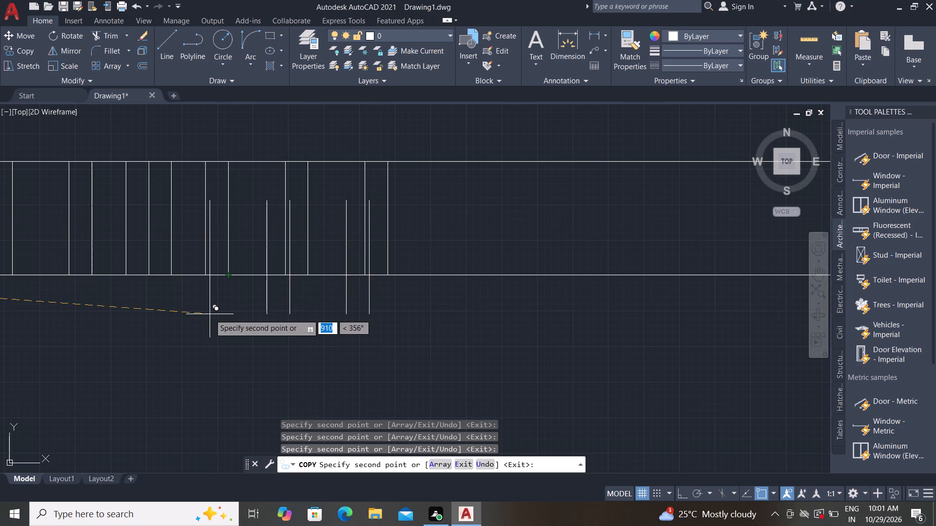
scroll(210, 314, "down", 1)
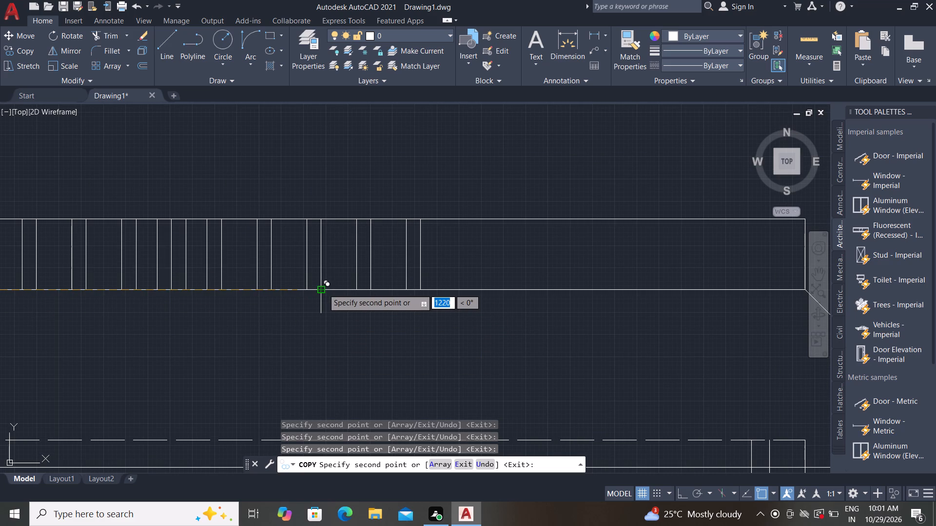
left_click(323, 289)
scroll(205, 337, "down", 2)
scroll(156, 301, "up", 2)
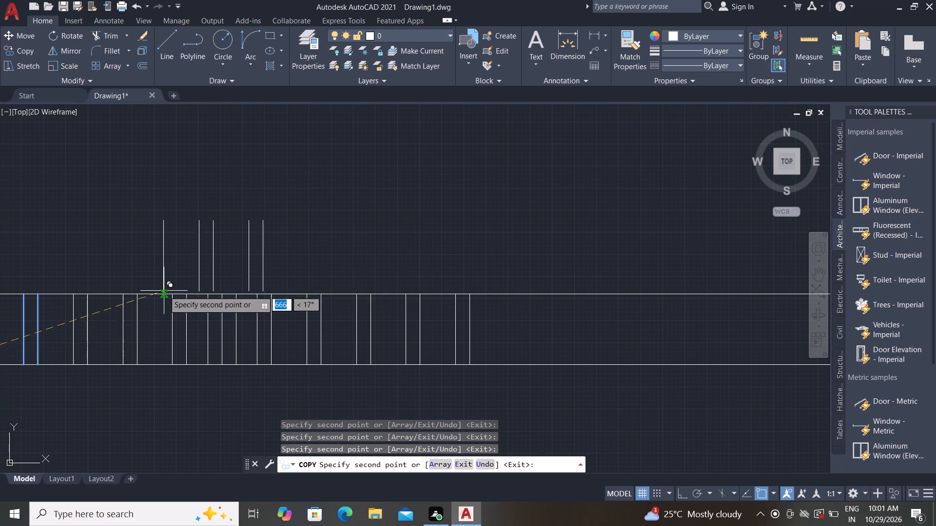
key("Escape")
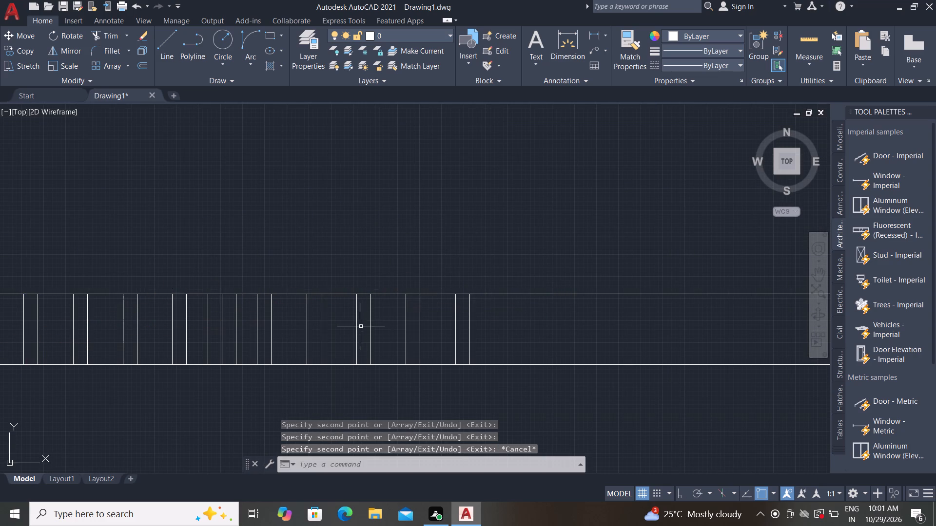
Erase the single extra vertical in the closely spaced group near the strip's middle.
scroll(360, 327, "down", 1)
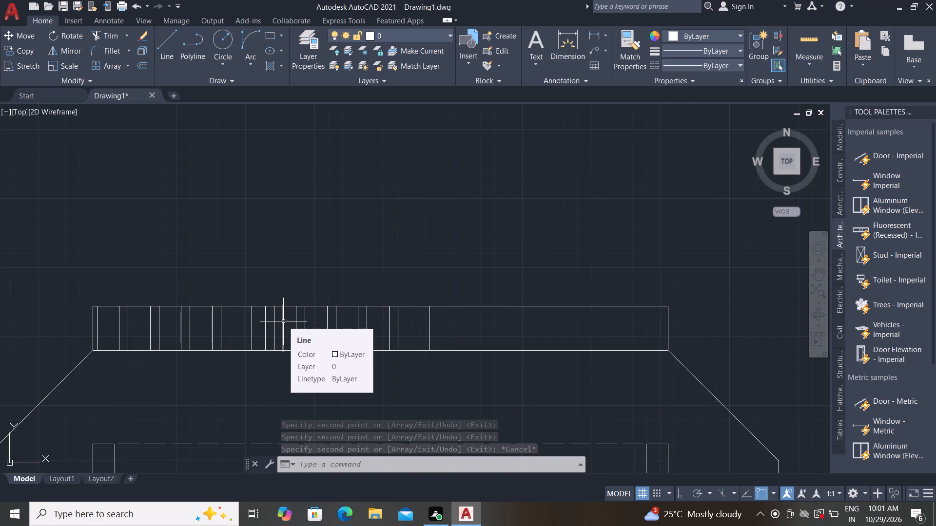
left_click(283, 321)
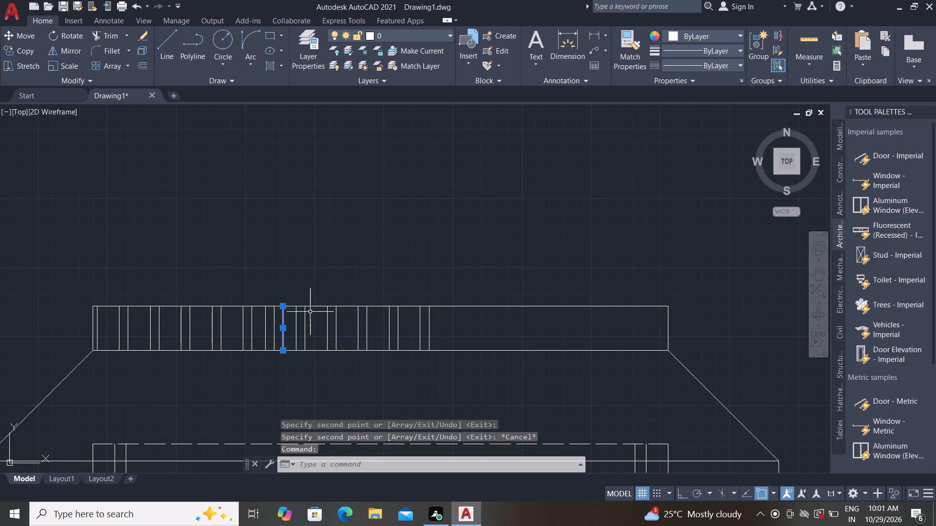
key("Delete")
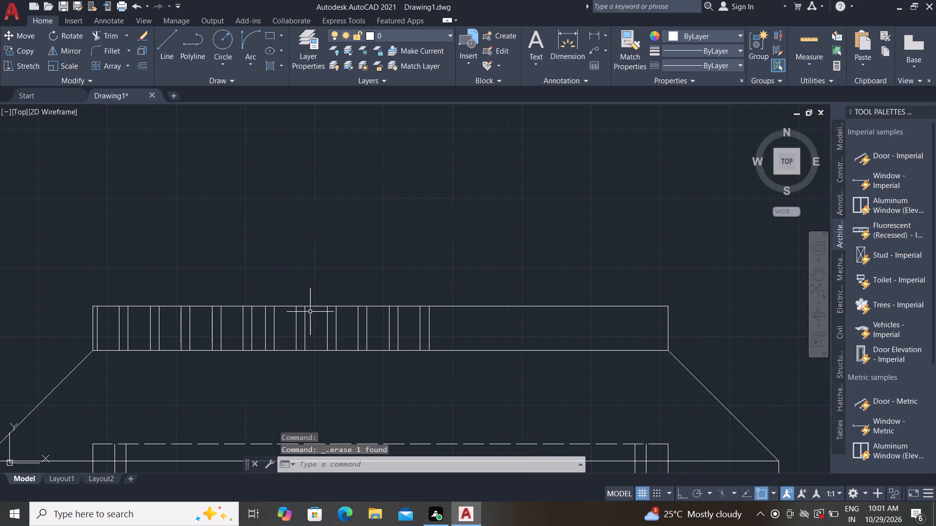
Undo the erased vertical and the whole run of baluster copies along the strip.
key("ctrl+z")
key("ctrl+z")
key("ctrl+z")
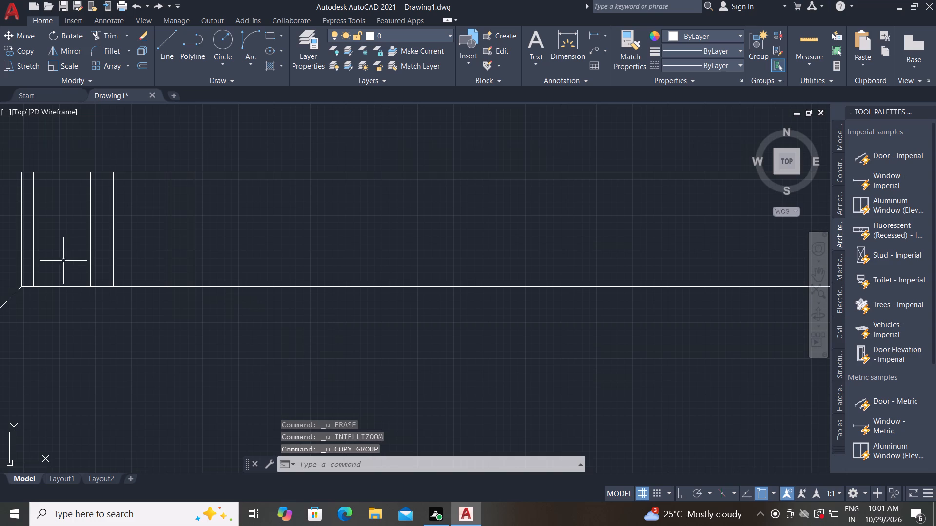
Copy the five inner verticals at the strip's left end along its bottom edge at distances of 280, 560 and 840.
left_click(25, 150)
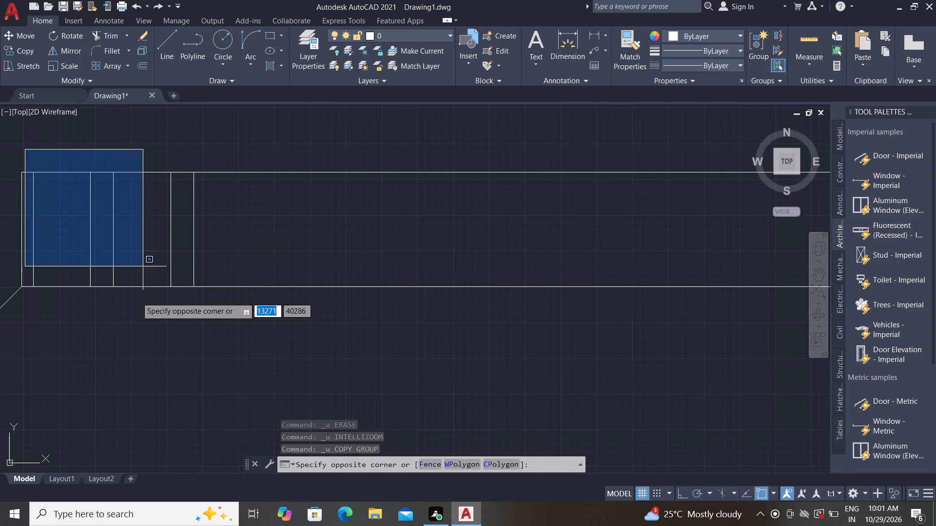
left_click(270, 337)
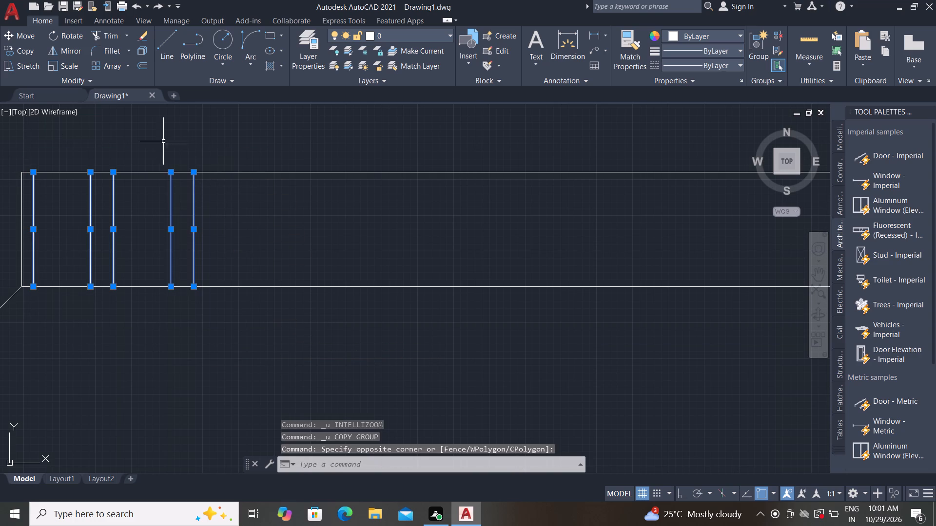
left_click(29, 53)
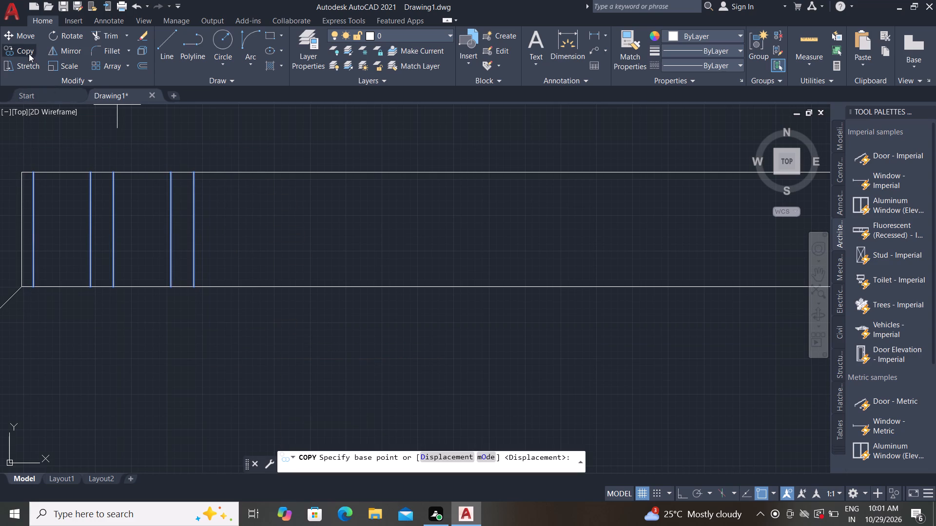
left_click(34, 287)
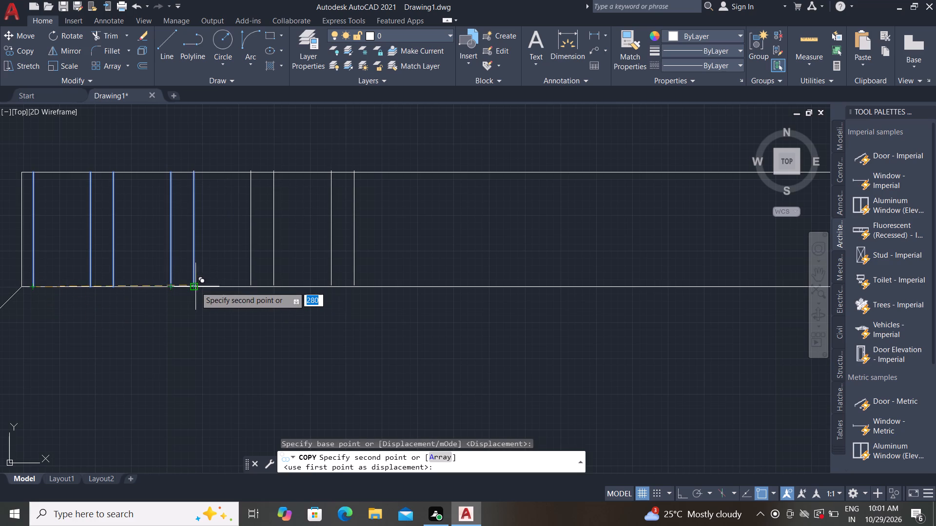
left_click(195, 286)
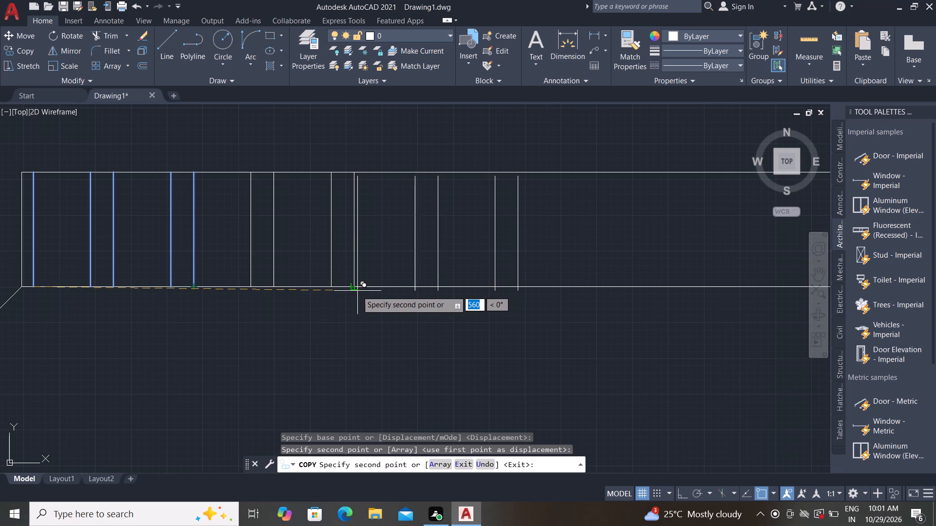
left_click(355, 289)
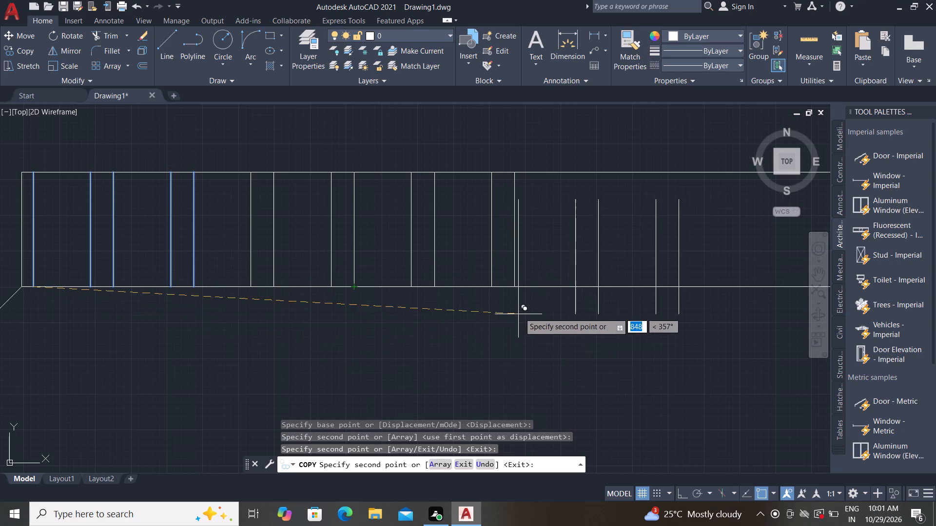
left_click(513, 284)
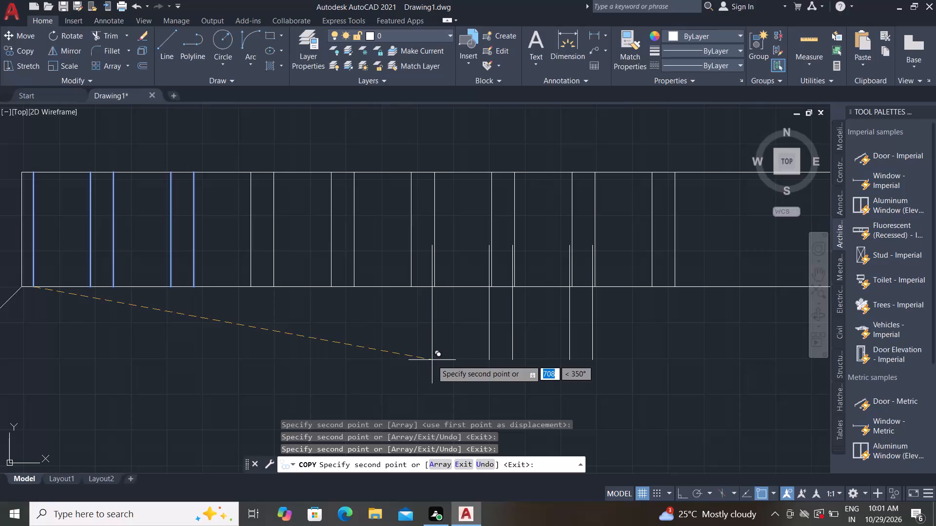
Place another copy of the five verticals about 1130 from the base point, near the last copied vertical, and finish copying.
middle_click_drag(432, 360, 389, 361)
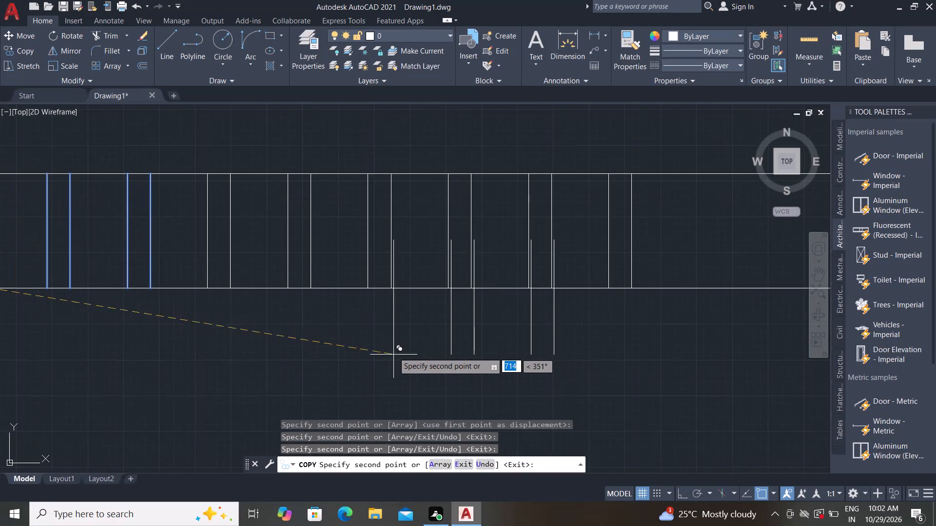
scroll(393, 352, "down", 2)
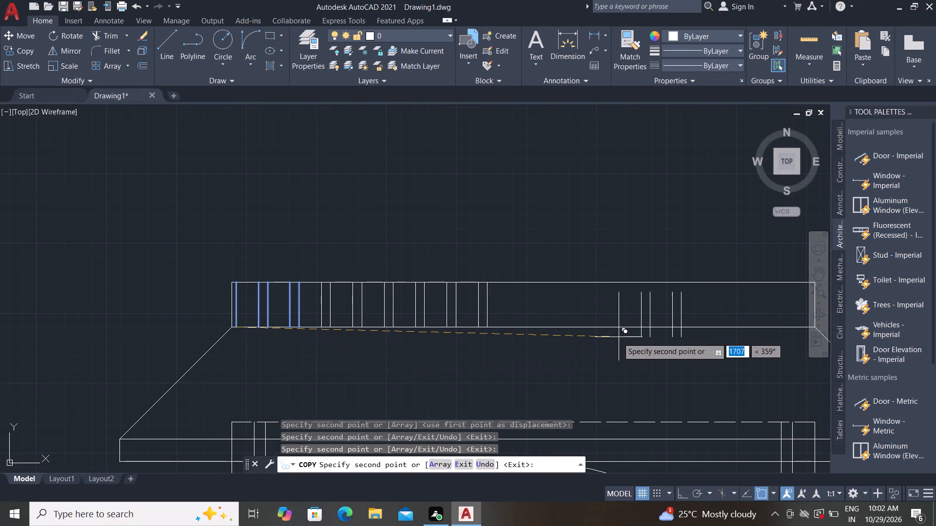
middle_click_drag(601, 353, 550, 334)
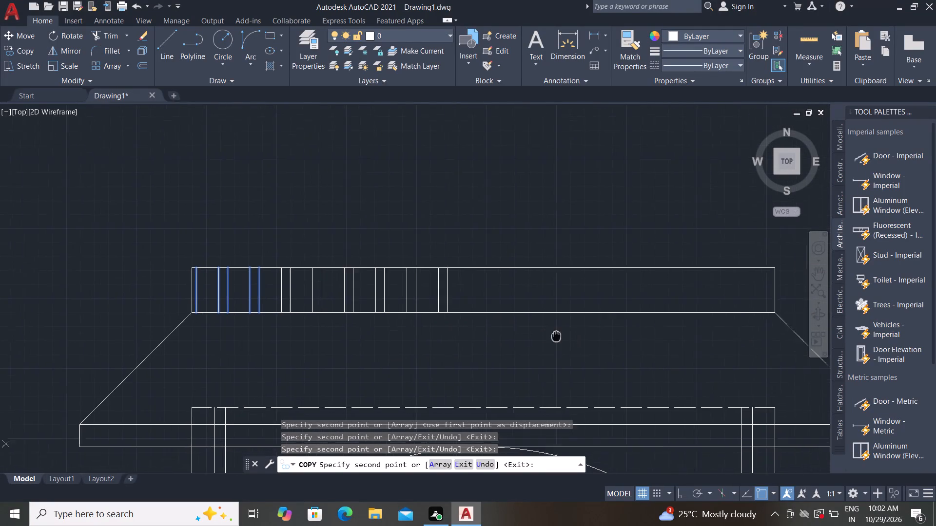
middle_click_drag(550, 334, 453, 293)
scroll(360, 276, "up", 1)
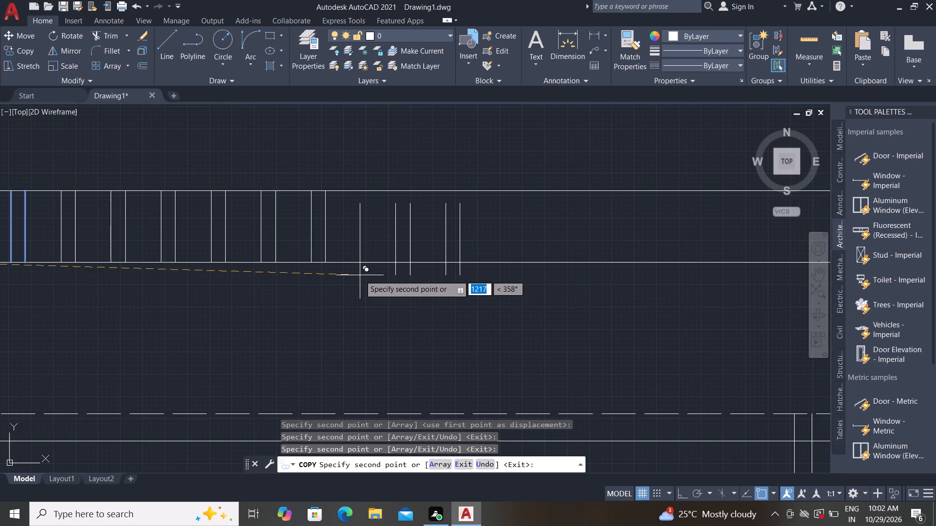
scroll(341, 284, "up", 2)
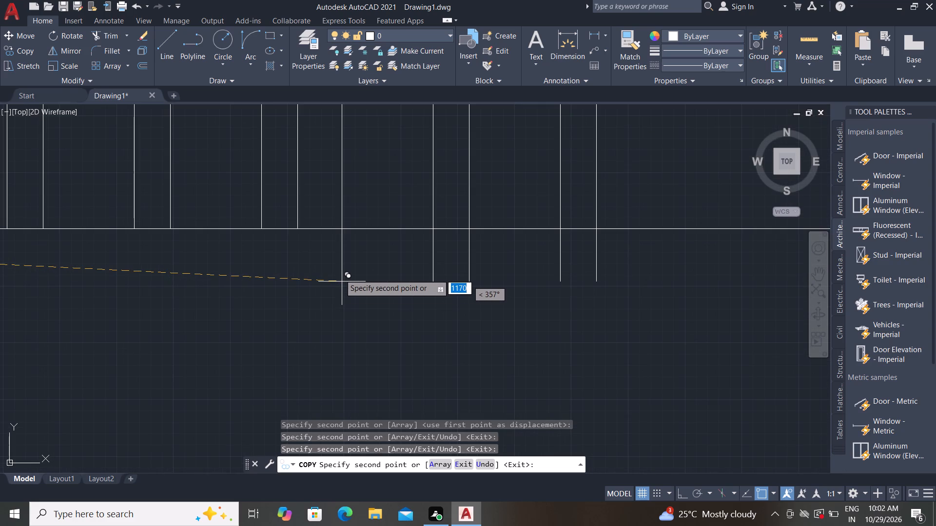
left_click(305, 244)
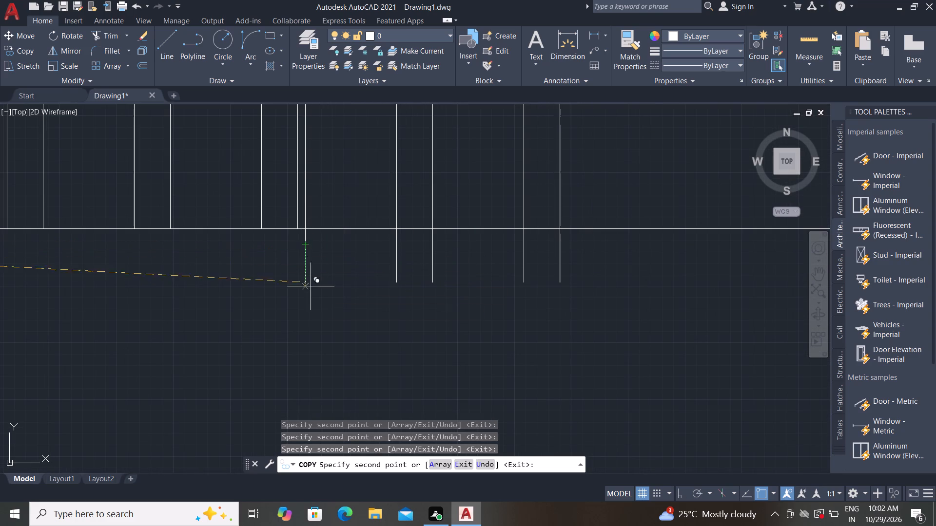
scroll(320, 308, "down", 1)
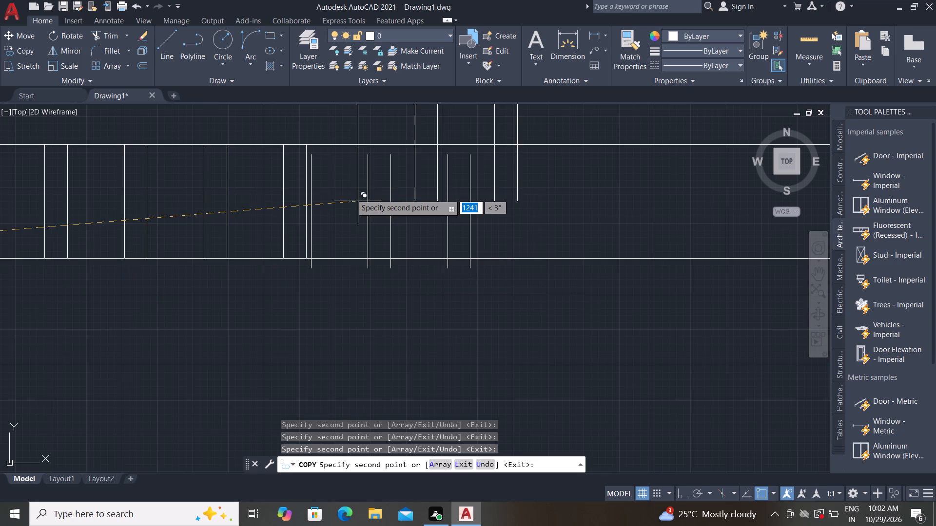
key("Escape")
Move the last five copied verticals so their first lower endpoint meets the bottom of the last aligned vertical on the strip's lower edge.
scroll(299, 161, "up", 2)
left_click(319, 140)
scroll(313, 129, "down", 2)
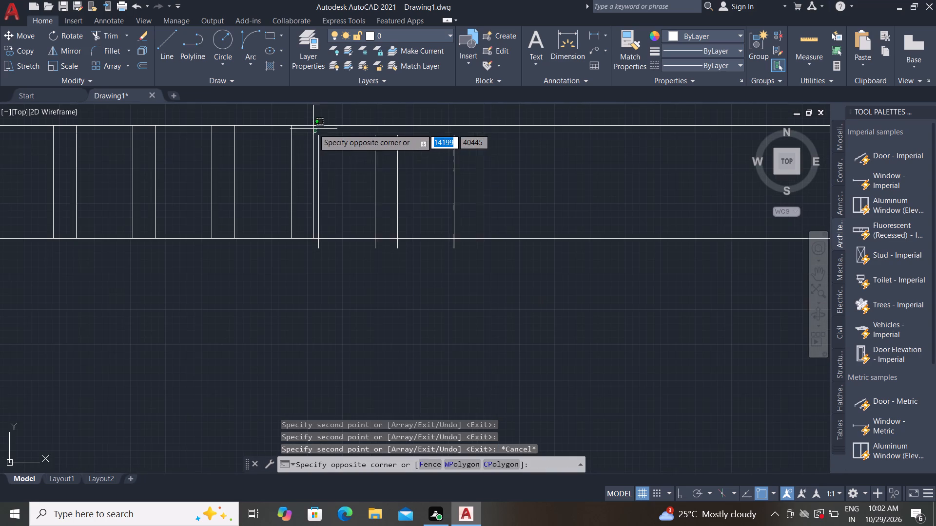
left_click(499, 270)
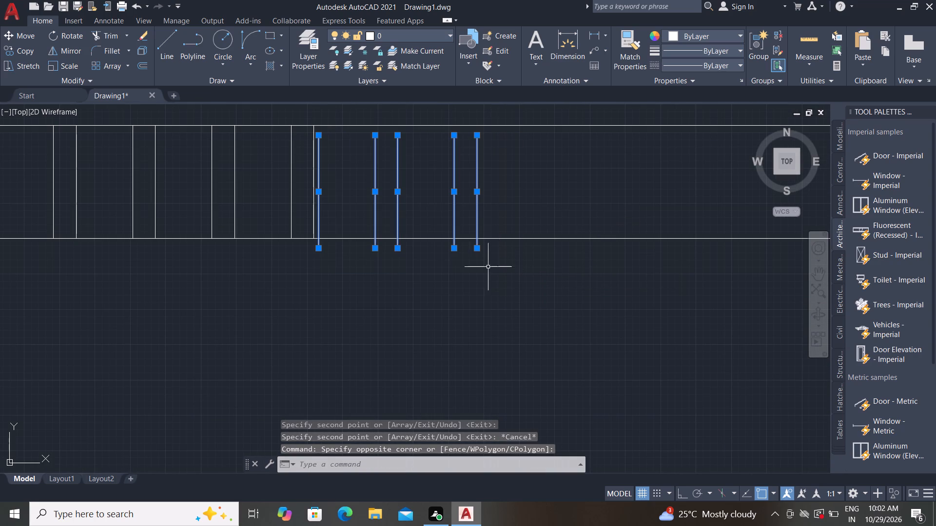
key("m")
key("space")
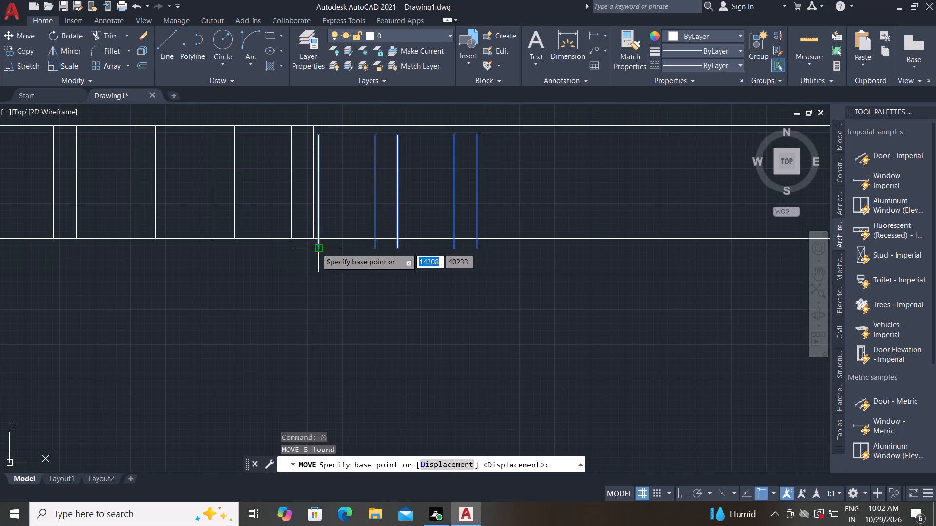
left_click(316, 247)
left_click(313, 239)
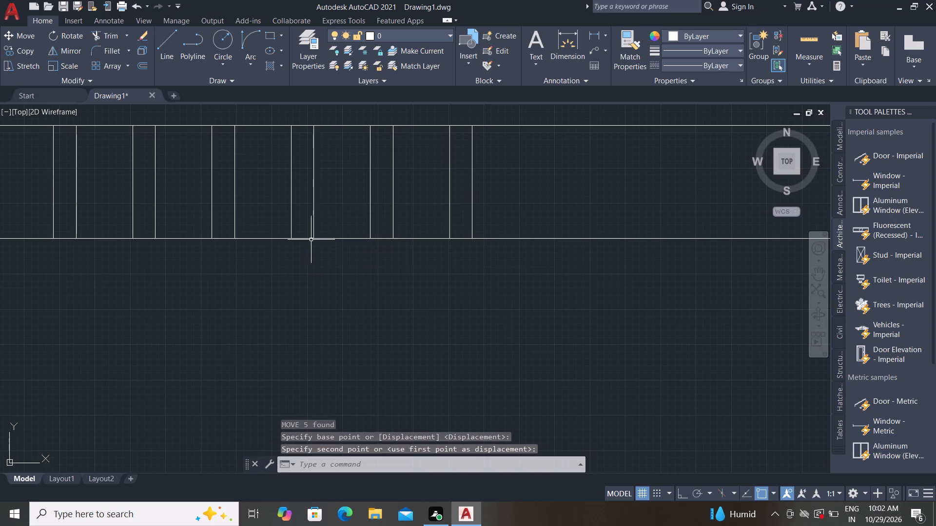
Copy the last six verticals four times along the strip's bottom edge, each overlapping the previous end pair, out to a distance of 1120.
scroll(327, 116, "down", 1)
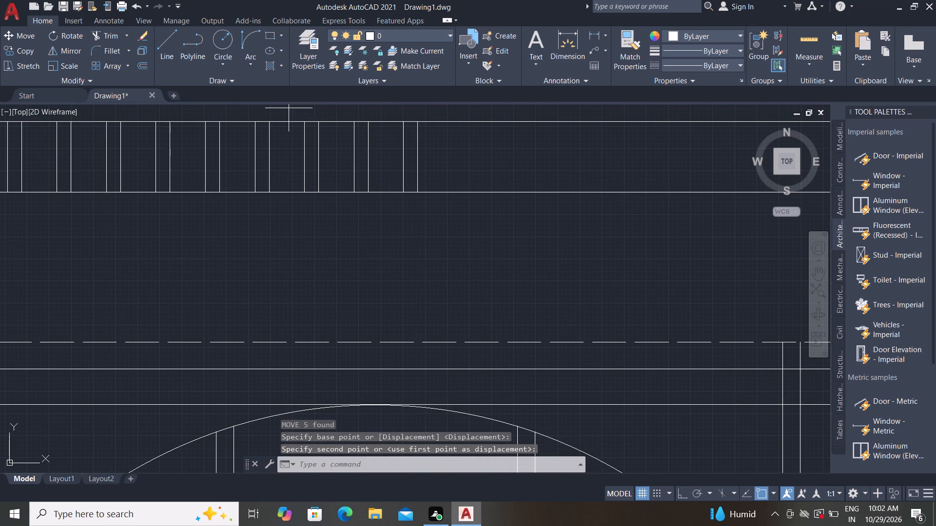
left_click(289, 108)
left_click(441, 208)
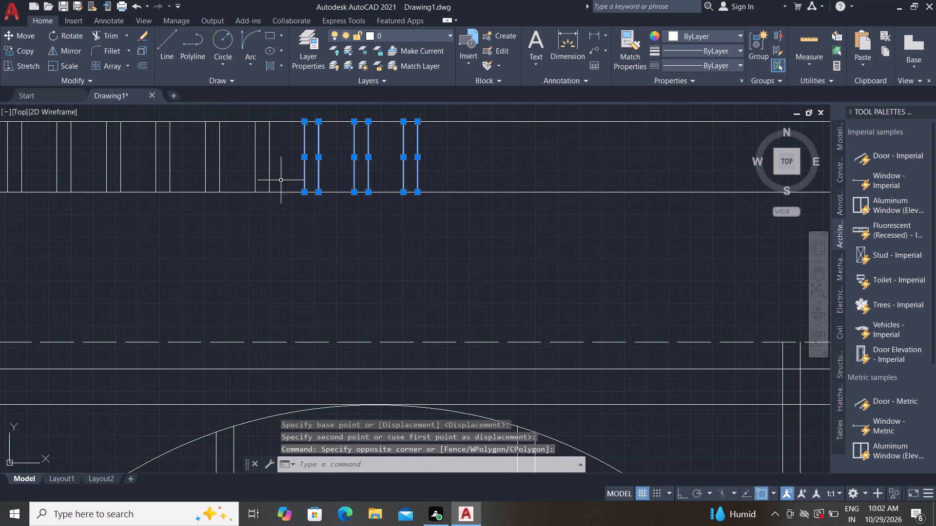
left_click(17, 53)
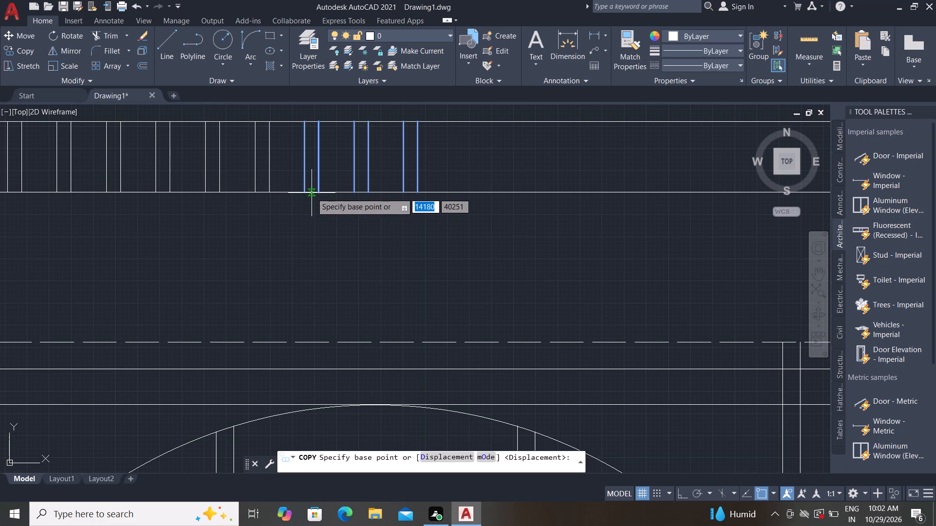
left_click(307, 192)
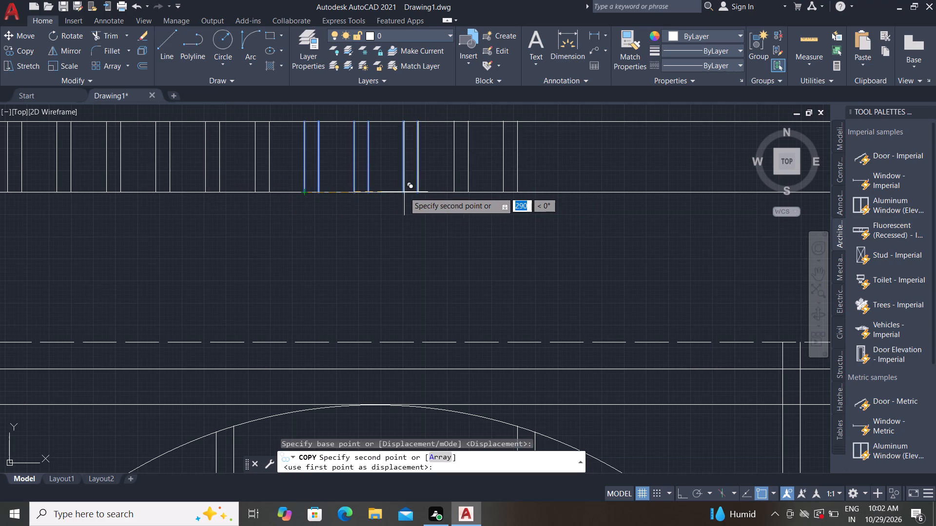
left_click(402, 192)
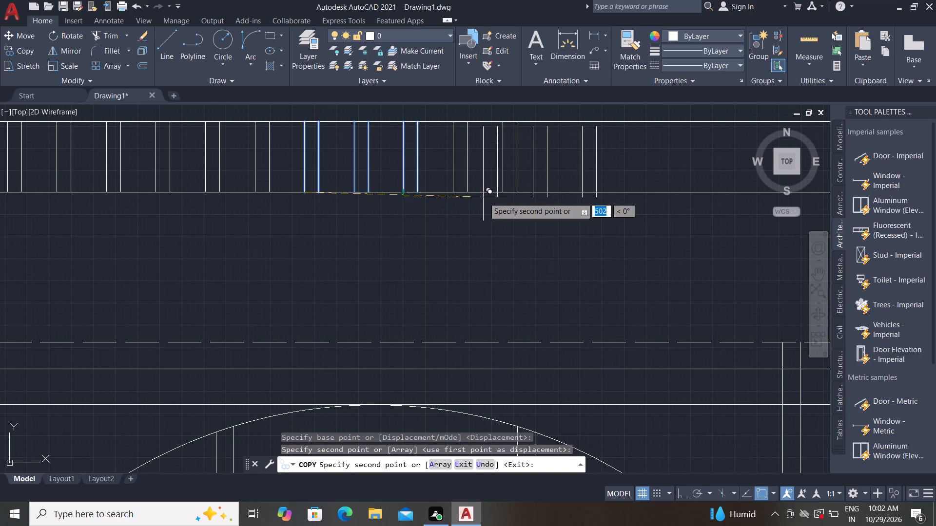
left_click(505, 193)
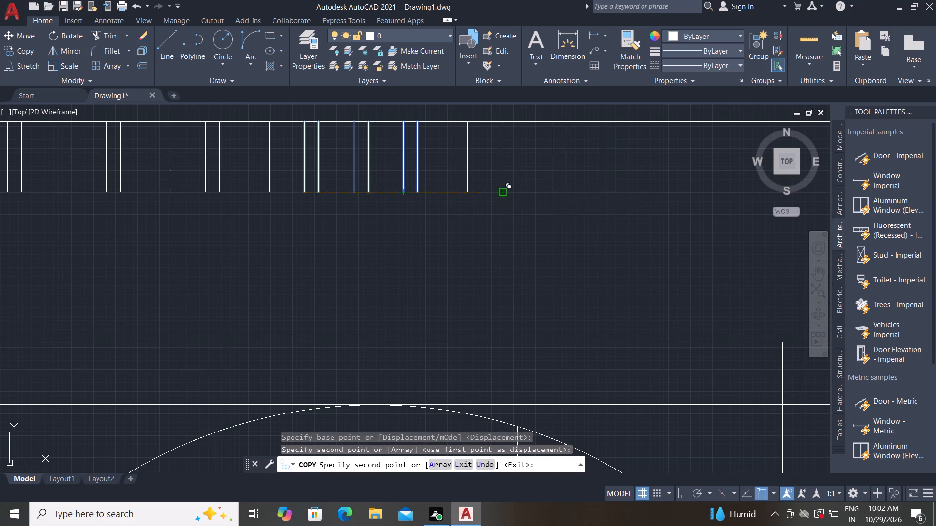
middle_click_drag(585, 263, 569, 269)
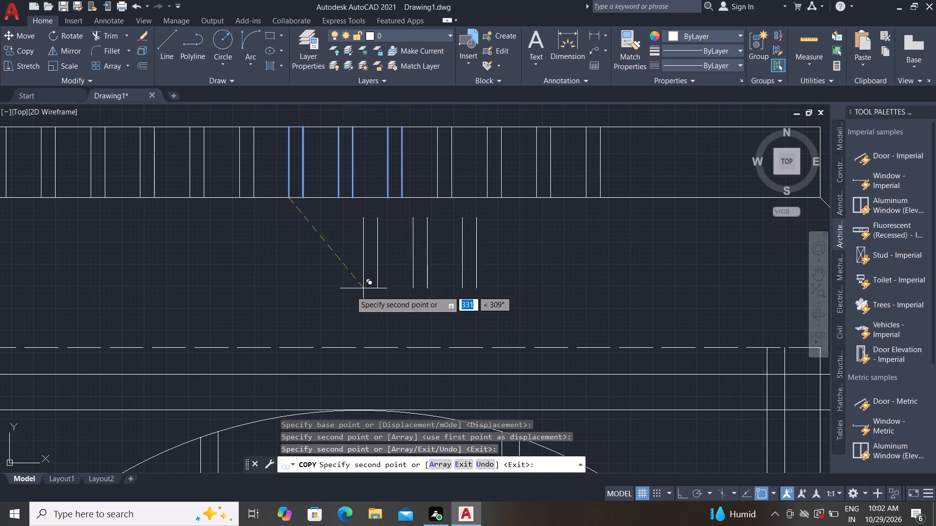
scroll(261, 274, "down", 1)
scroll(448, 219, "up", 2)
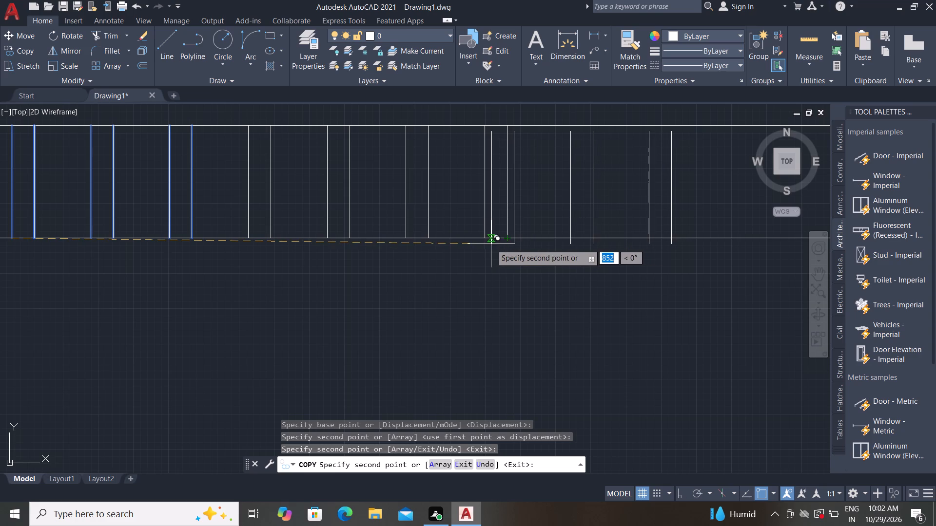
left_click(487, 241)
scroll(353, 263, "down", 1)
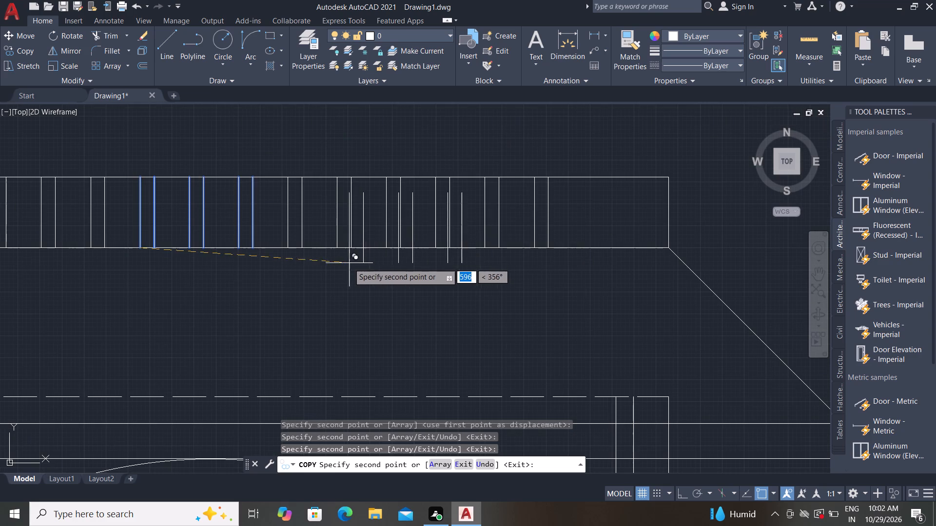
left_click(534, 250)
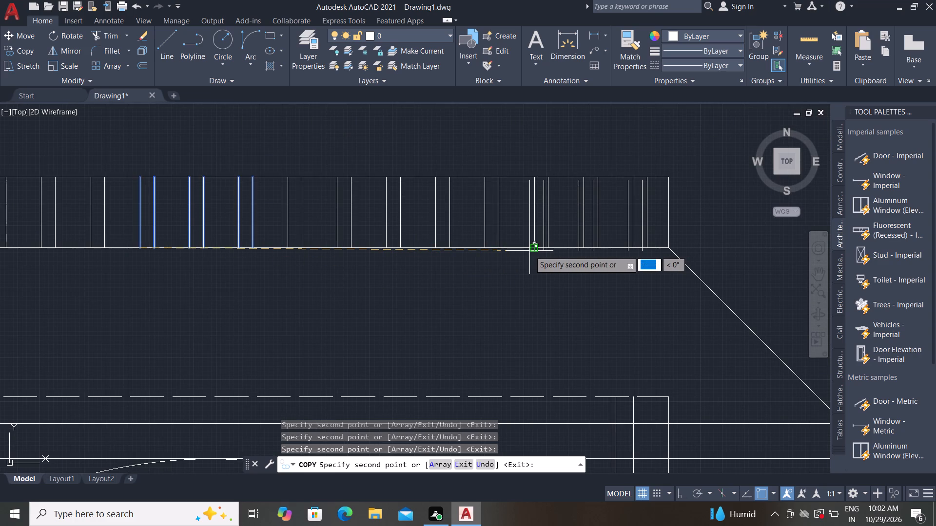
key("Escape")
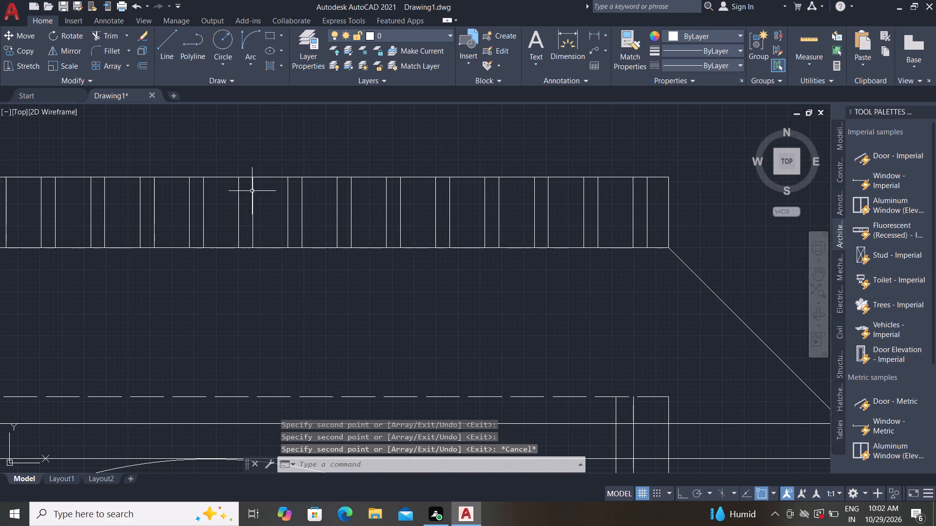
Trim the overlapping duplicate verticals at several places along the baluster strip, undoing the one unwanted trim.
scroll(234, 212, "down", 2)
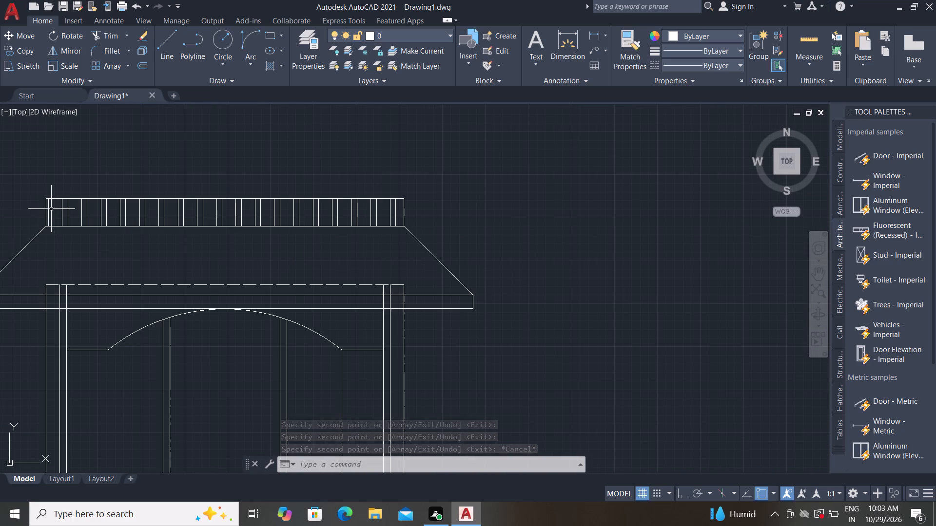
left_click(64, 202)
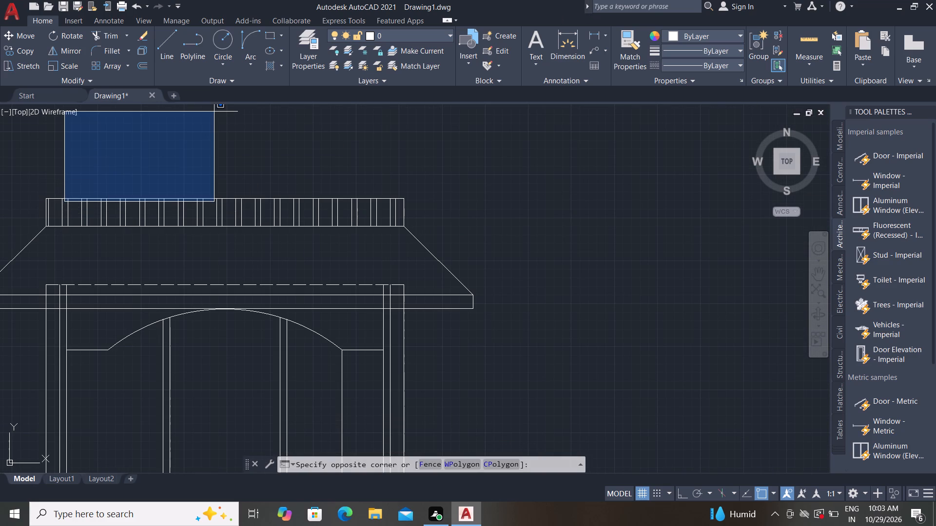
left_click_drag(615, 112, 617, 122)
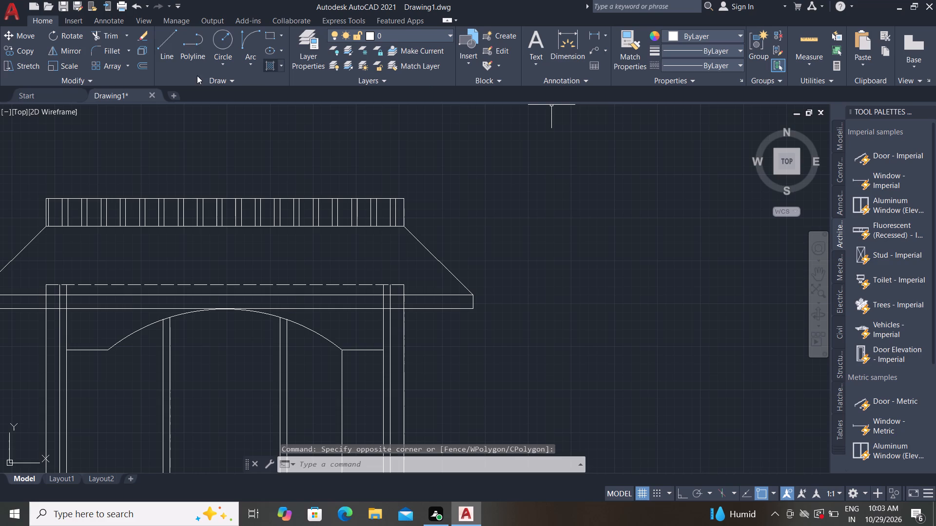
left_click(111, 36)
scroll(64, 234, "up", 2)
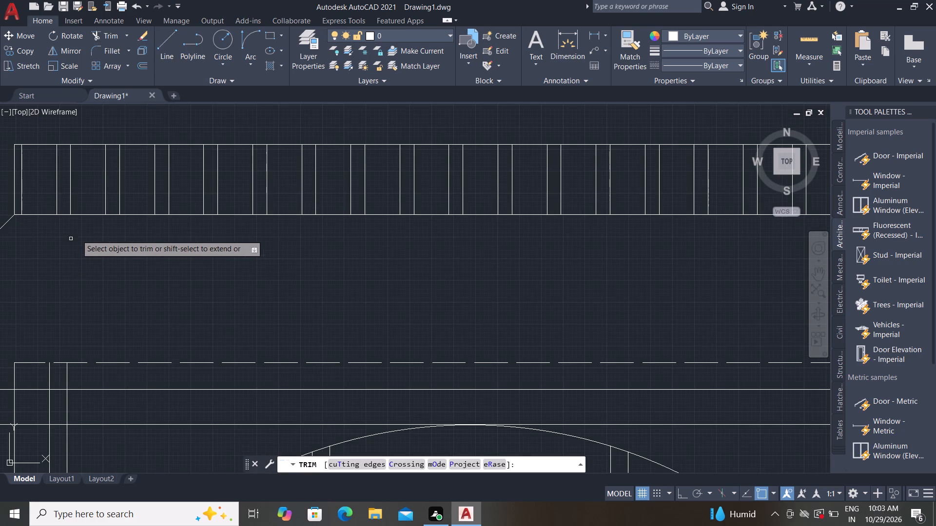
left_click(217, 178)
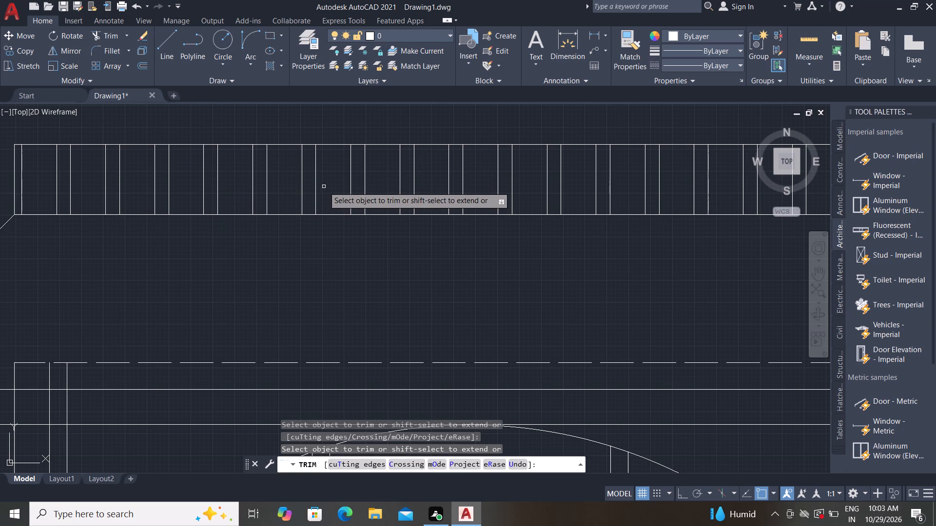
left_click(366, 173)
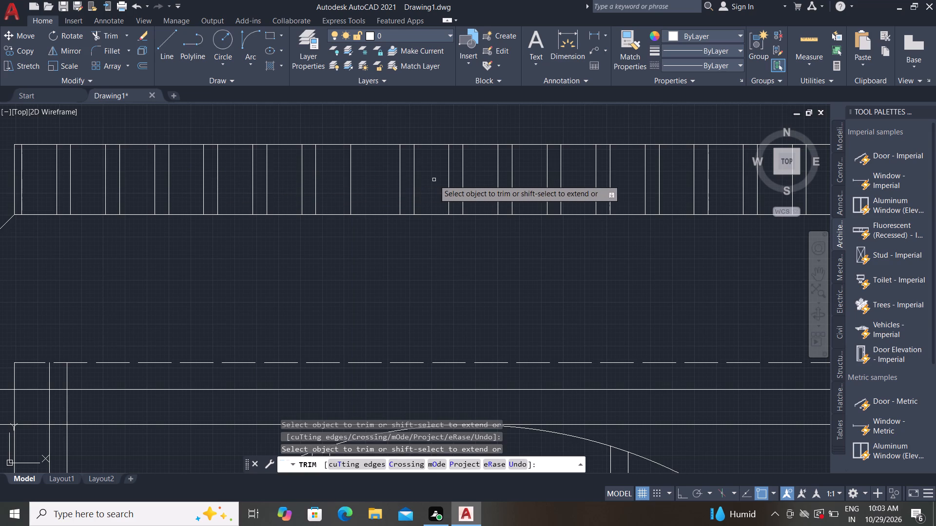
key("ctrl+z")
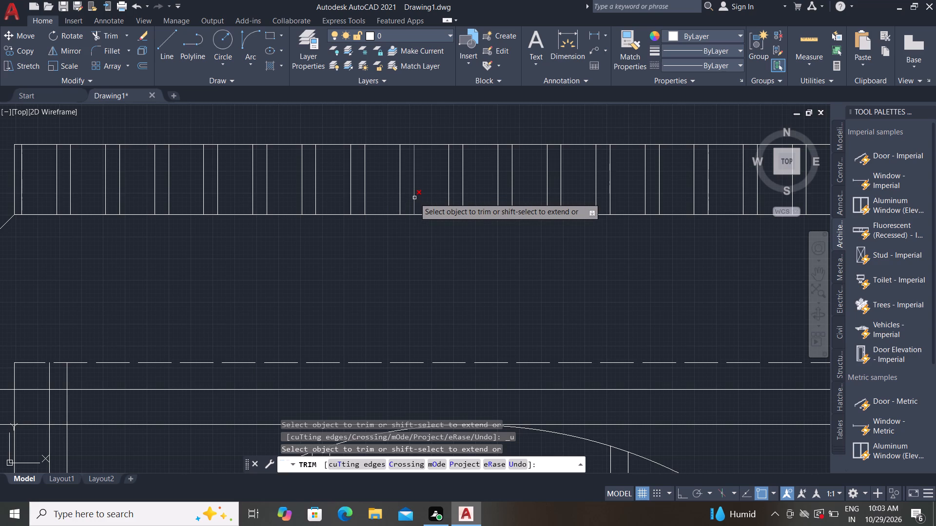
left_click(414, 198)
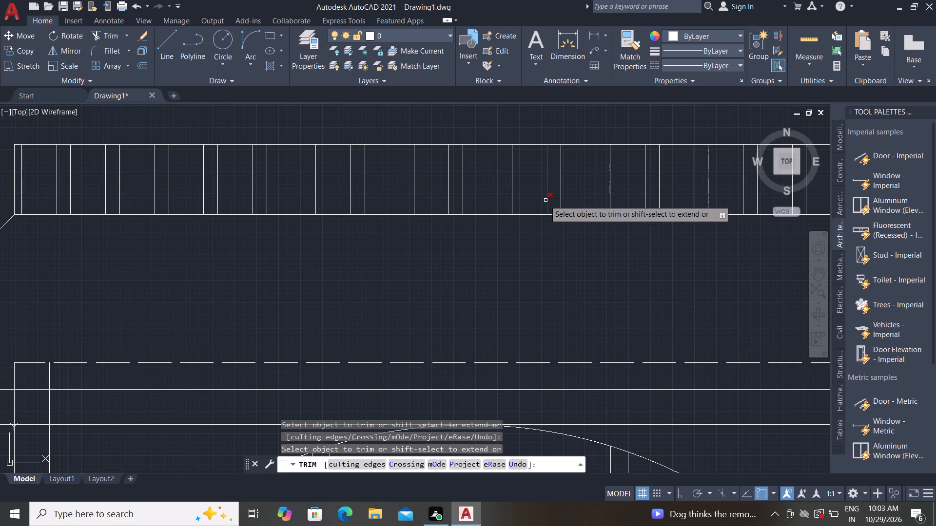
left_click(513, 204)
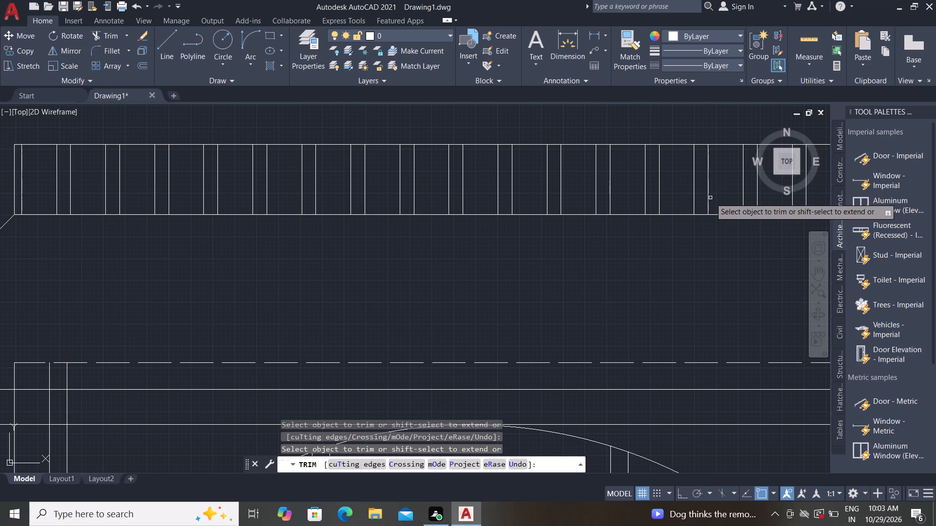
Examine the baluster strip up to its far end and the whole elevation above the plan, and end trimming.
middle_click_drag(710, 198, 693, 224)
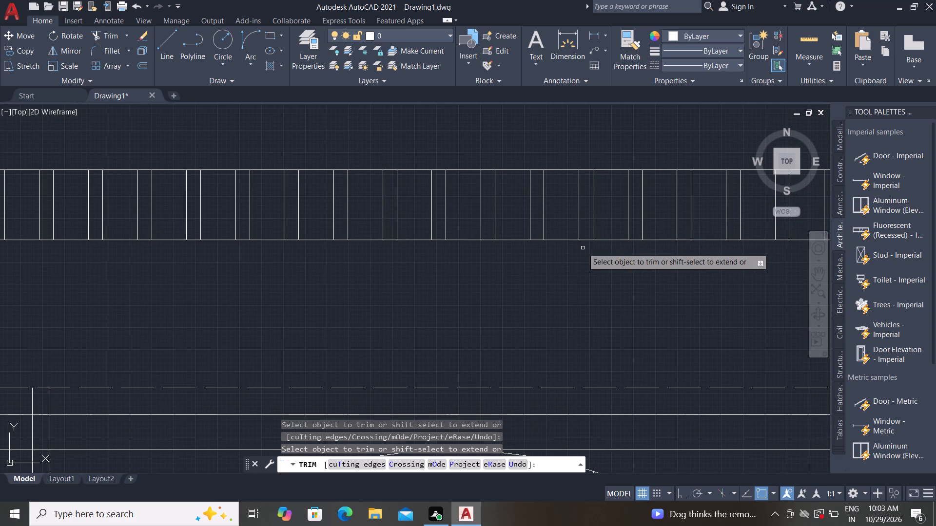
middle_click(583, 248)
middle_click(583, 248)
middle_click_drag(502, 266, 21, 289)
scroll(605, 264, "down", 1)
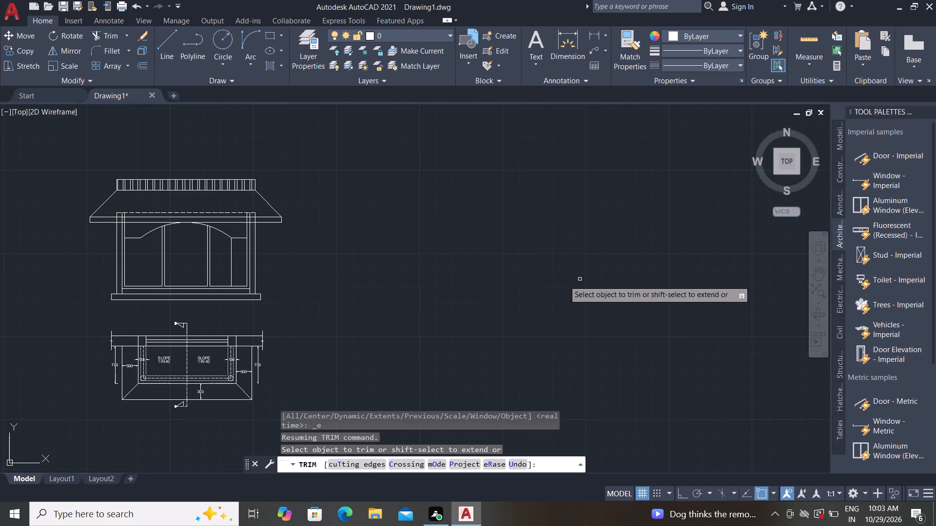
scroll(228, 209, "up", 2)
scroll(261, 241, "up", 2)
scroll(263, 236, "down", 2)
scroll(266, 166, "up", 1)
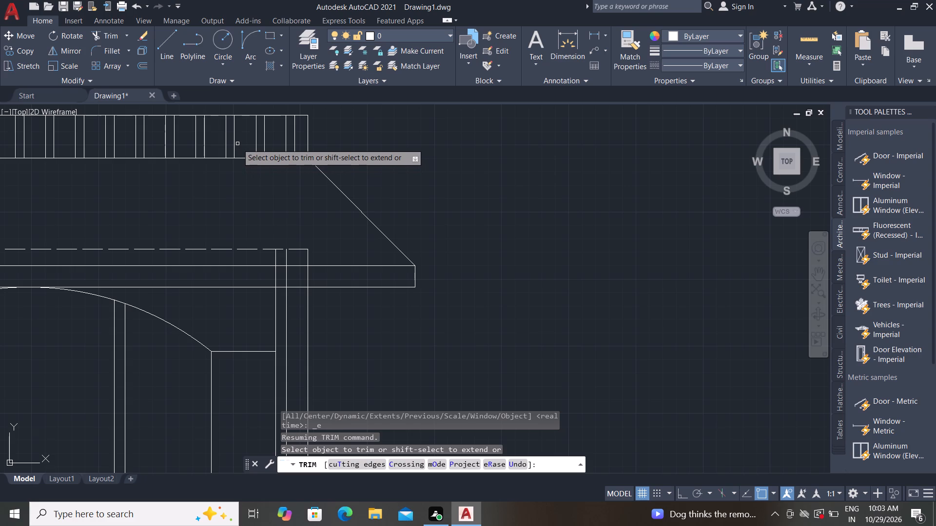
scroll(259, 200, "down", 1)
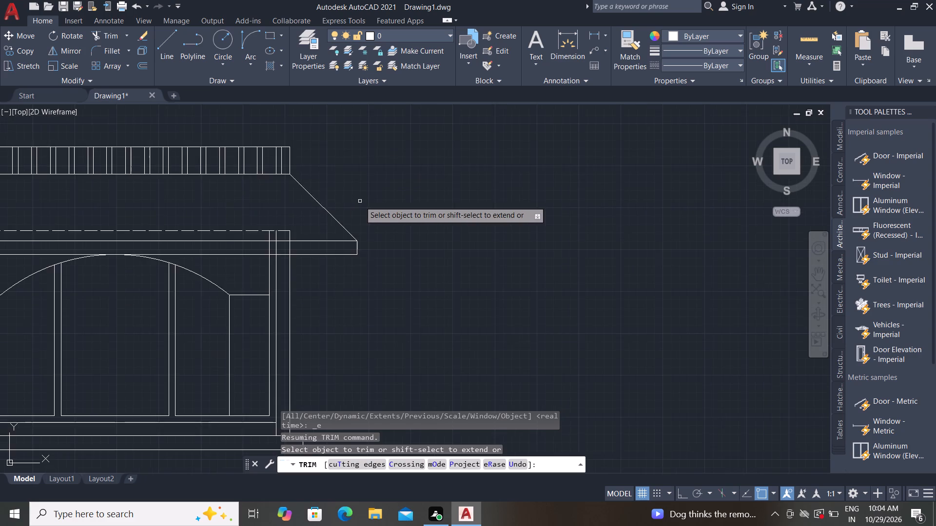
scroll(360, 201, "down", 1)
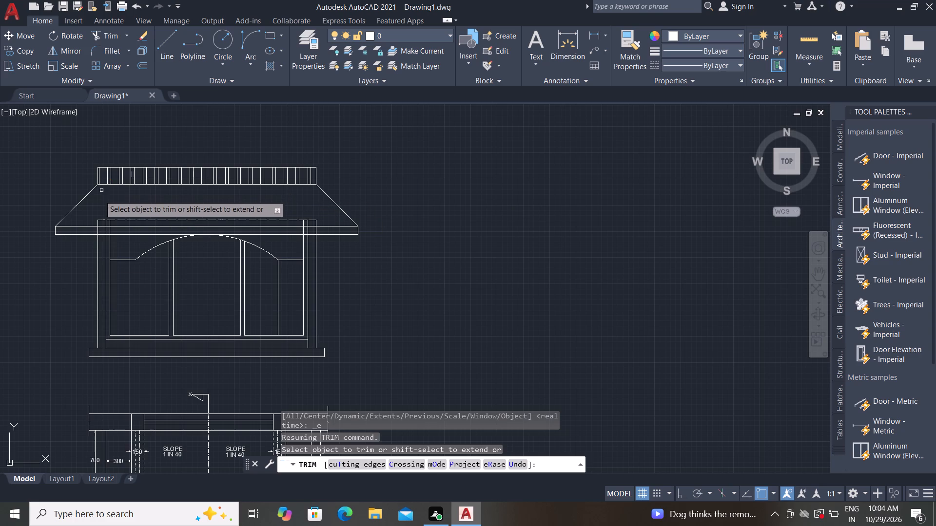
key("Escape")
Offset the baluster strip's top edge 100 downward, into the strip.
type("O")
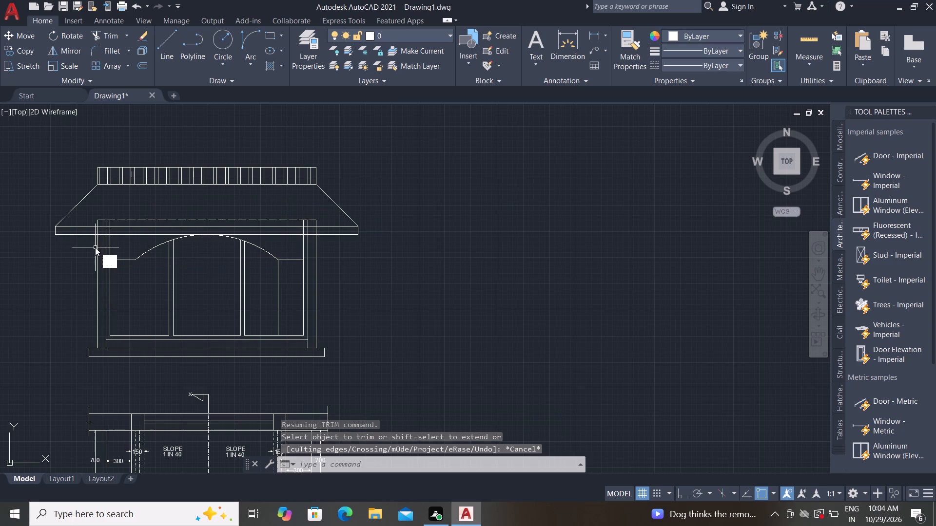
key("space")
key("1")
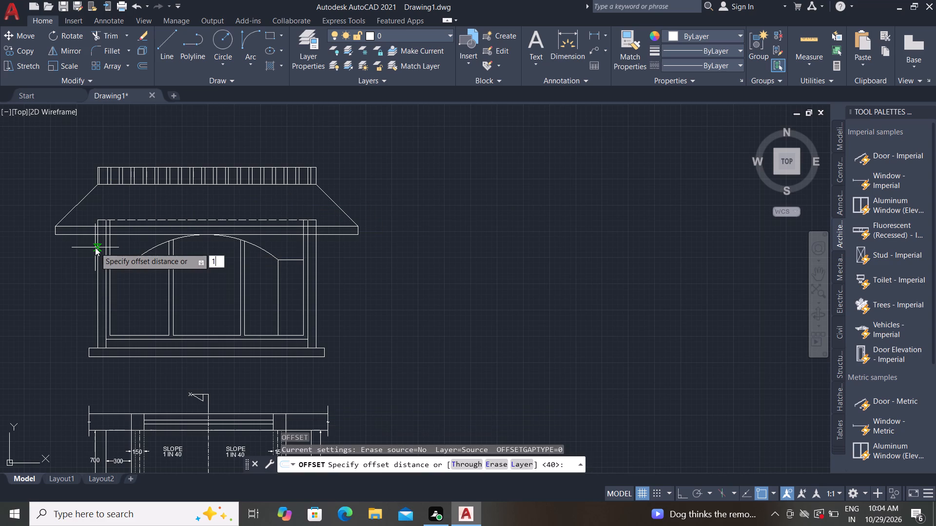
key("0")
key("0")
key("space")
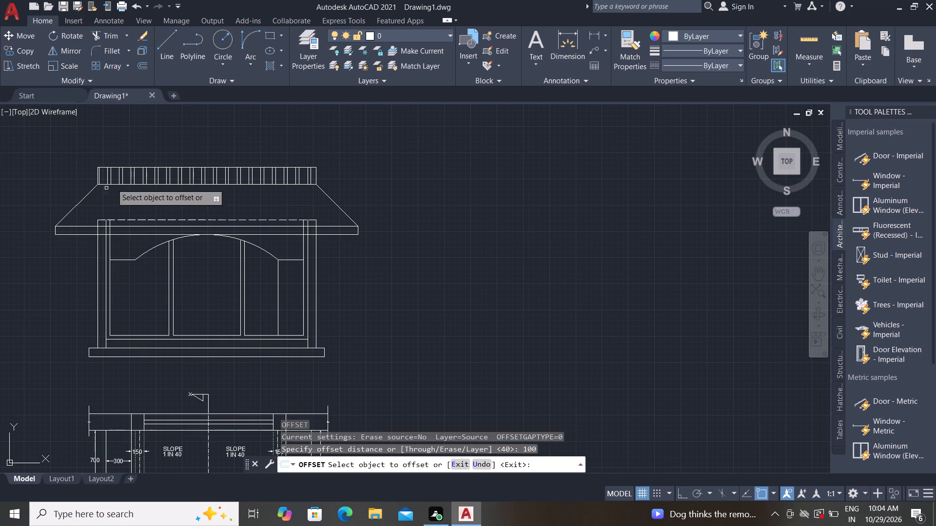
scroll(130, 175, "up", 2)
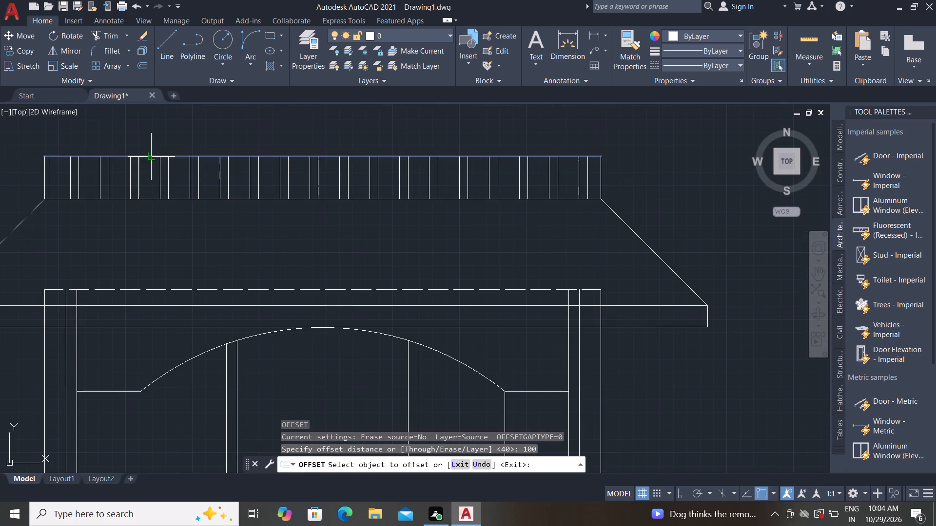
left_click(151, 157)
left_click(142, 202)
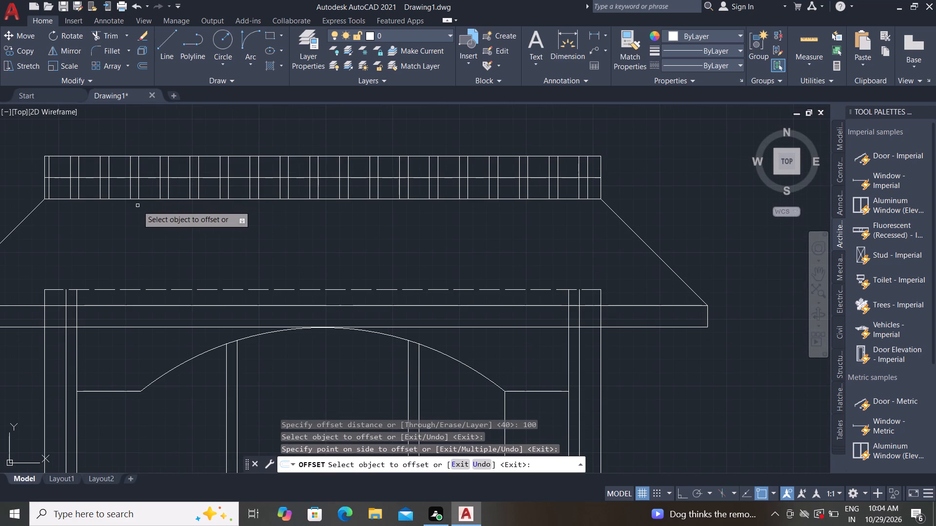
key("Escape")
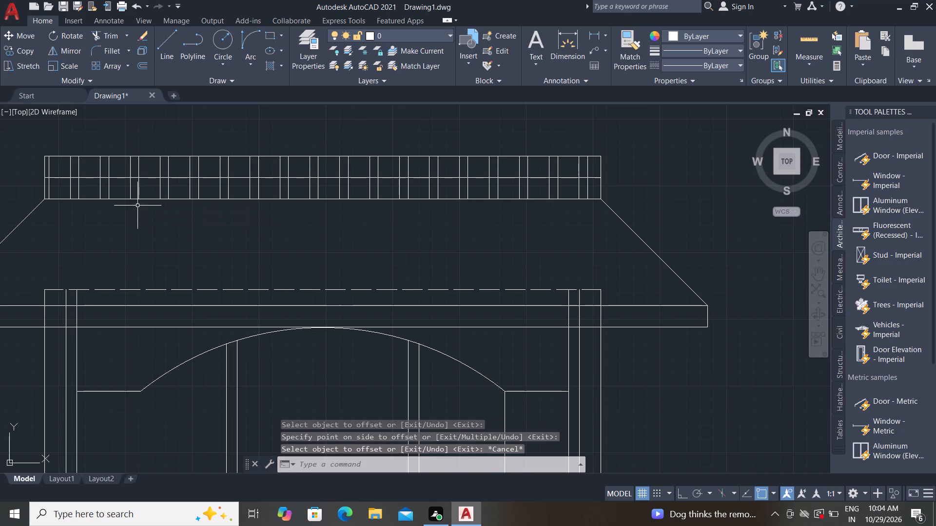
Offset the strip's new middle horizontal line 50 downward, toward the bottom edge.
type("O 50")
key("space")
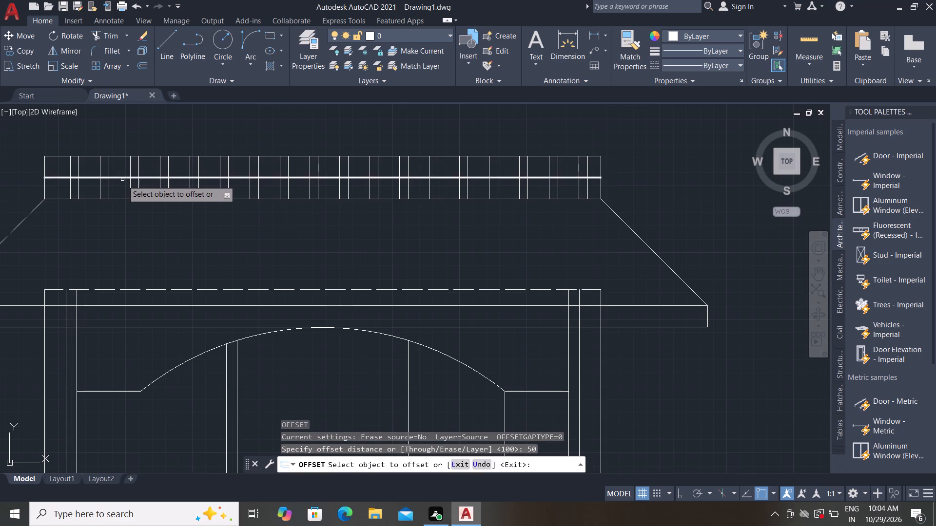
left_click(122, 181)
left_click(118, 179)
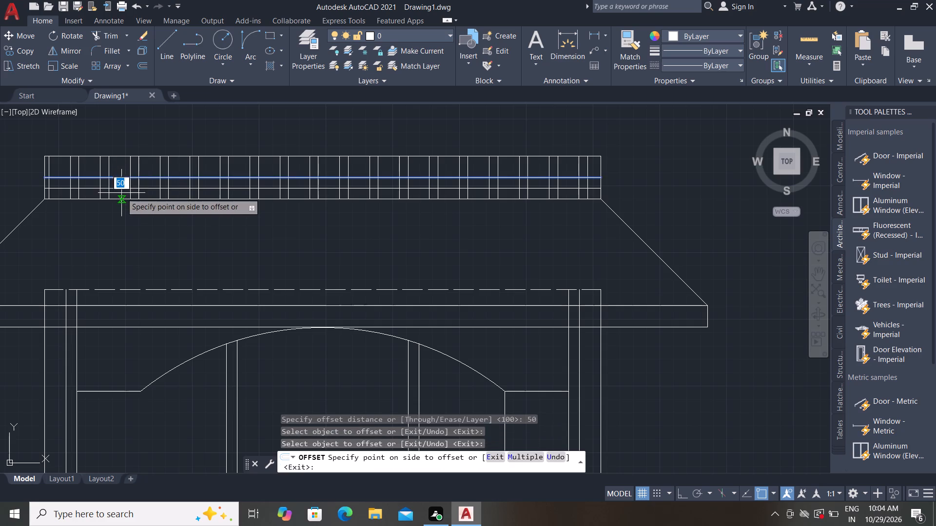
left_click(121, 193)
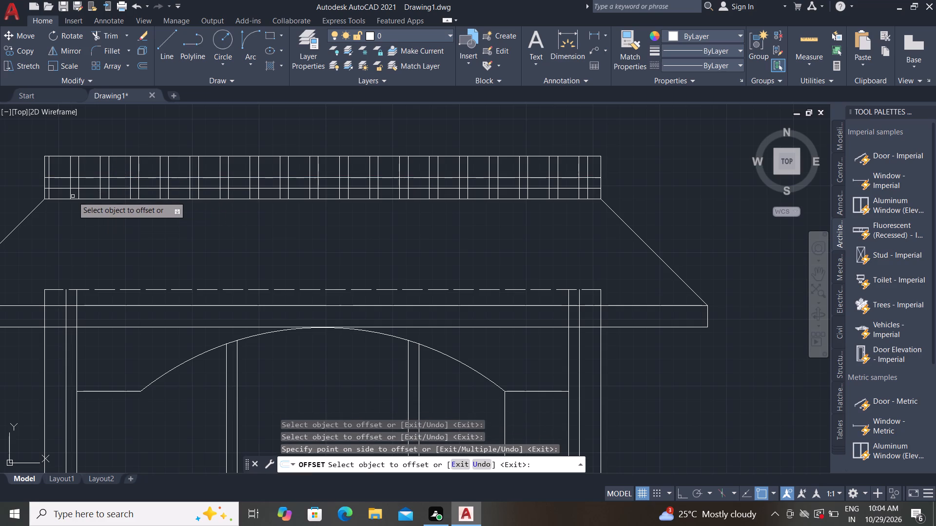
key("Escape")
Trim the baluster verticals between the strip's top edge and its middle horizontal line, along the full length.
type("TR")
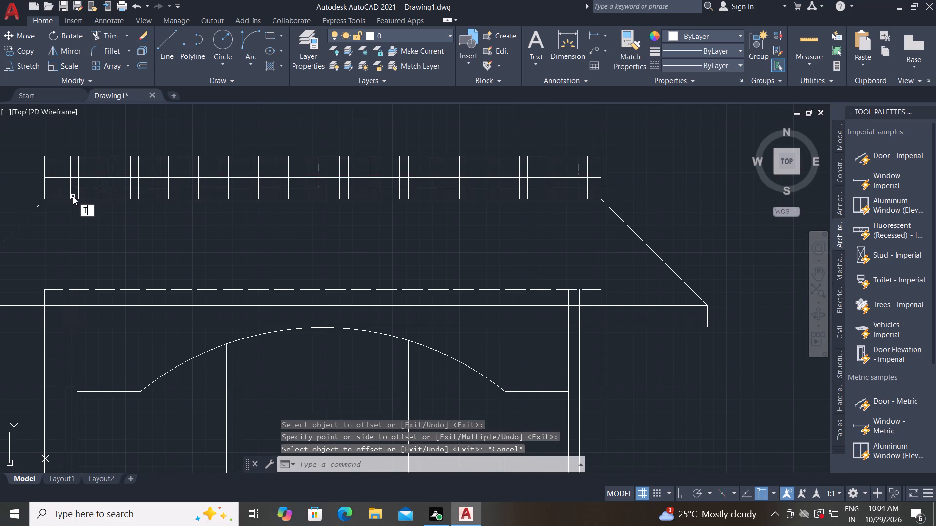
key("space")
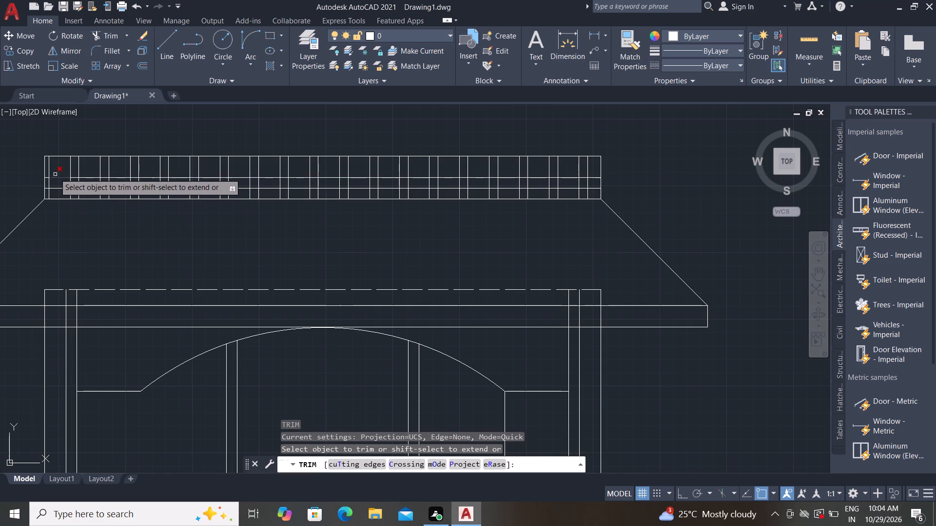
scroll(54, 173, "up", 1)
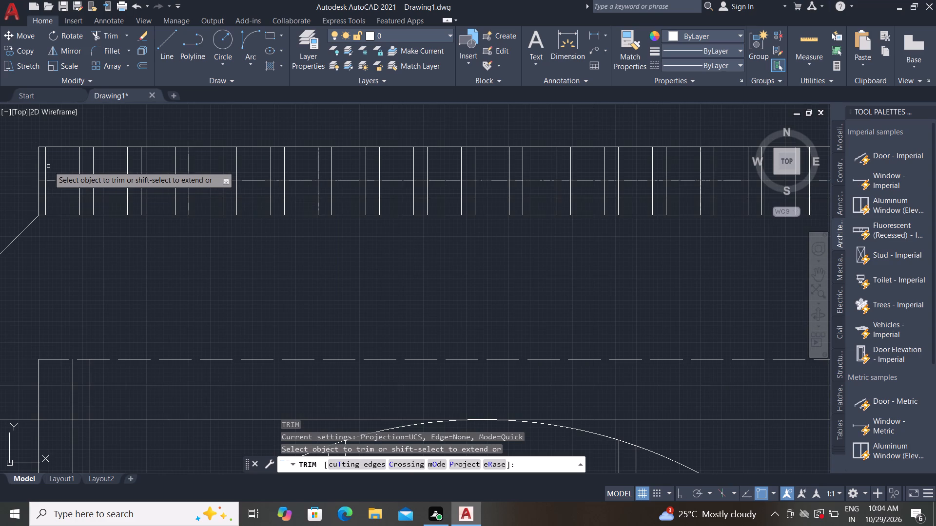
left_click(40, 164)
scroll(129, 156, "down", 2)
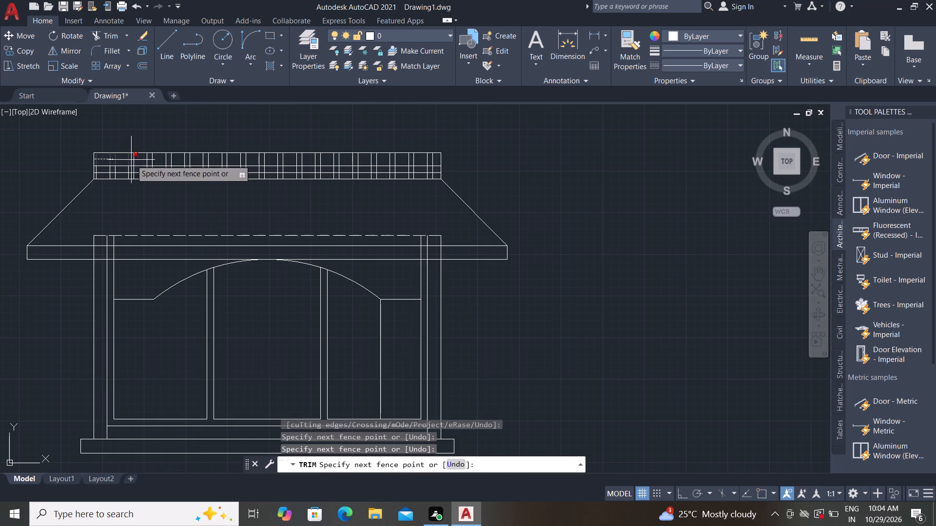
left_click(433, 158)
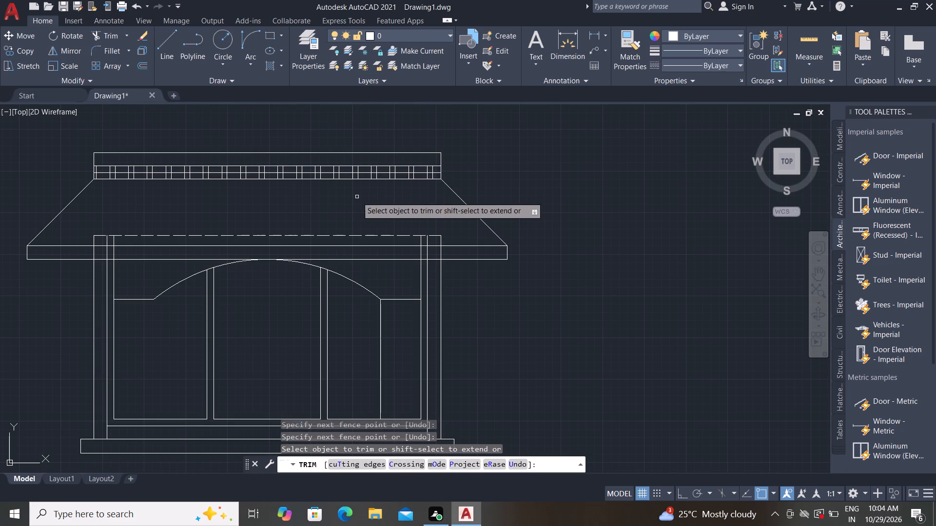
Trim the baluster verticals between the strip's middle and lower inner horizontal lines, from one end to the other.
scroll(136, 170, "up", 2)
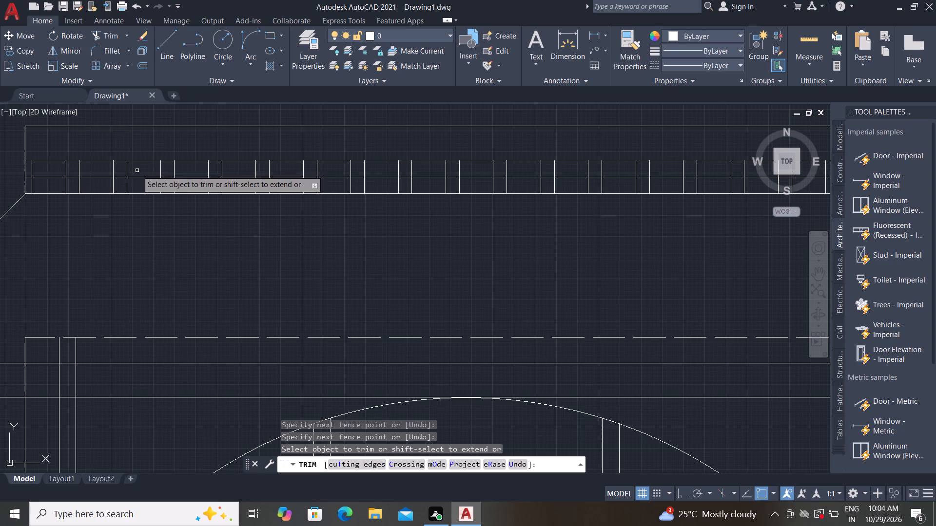
left_click(29, 171)
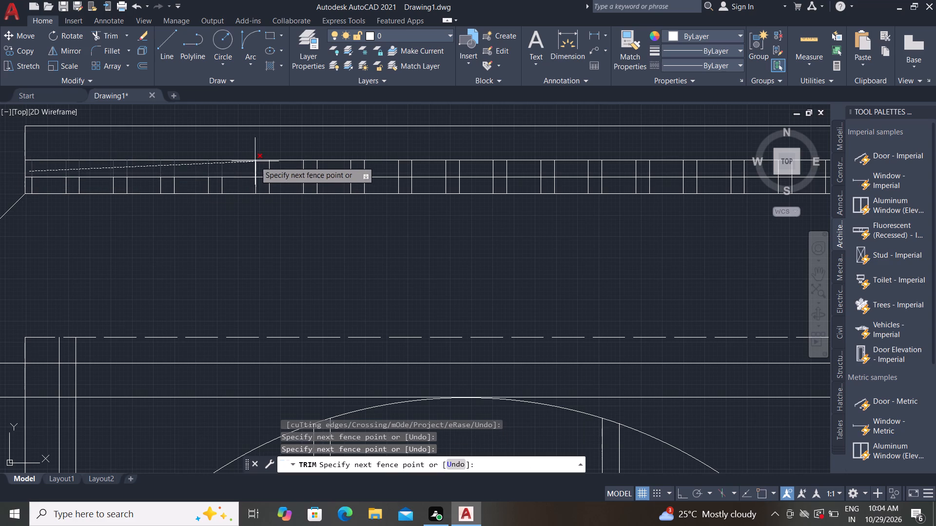
middle_click_drag(263, 165, 174, 166)
middle_click(0, 188)
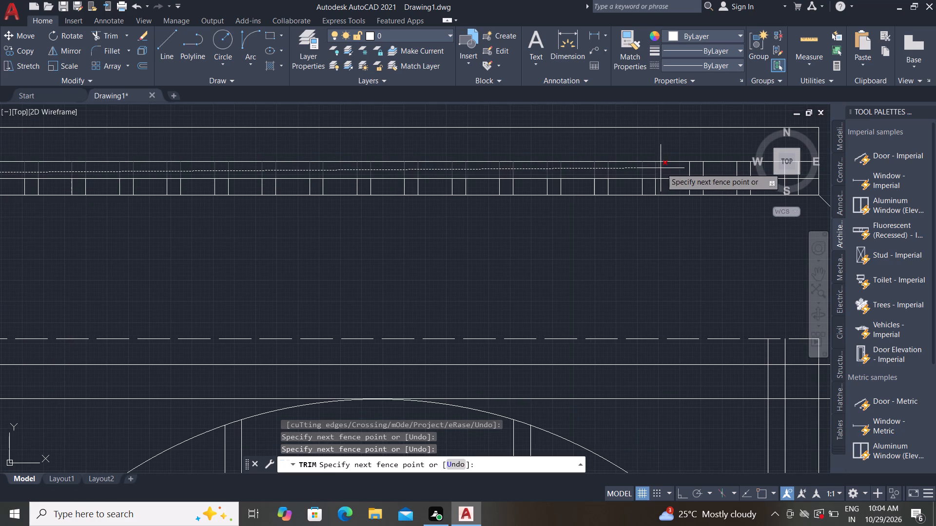
left_click(711, 168)
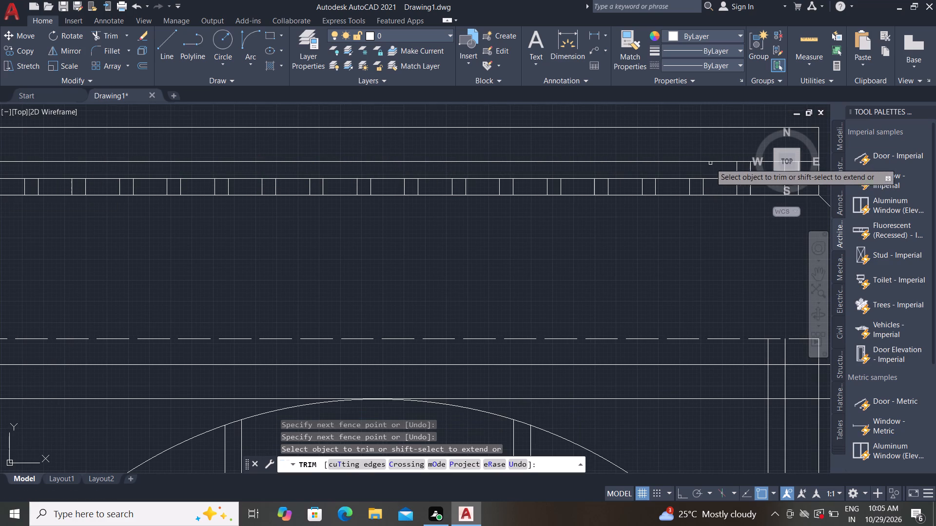
scroll(663, 141, "down", 1)
middle_click_drag(661, 145, 559, 153)
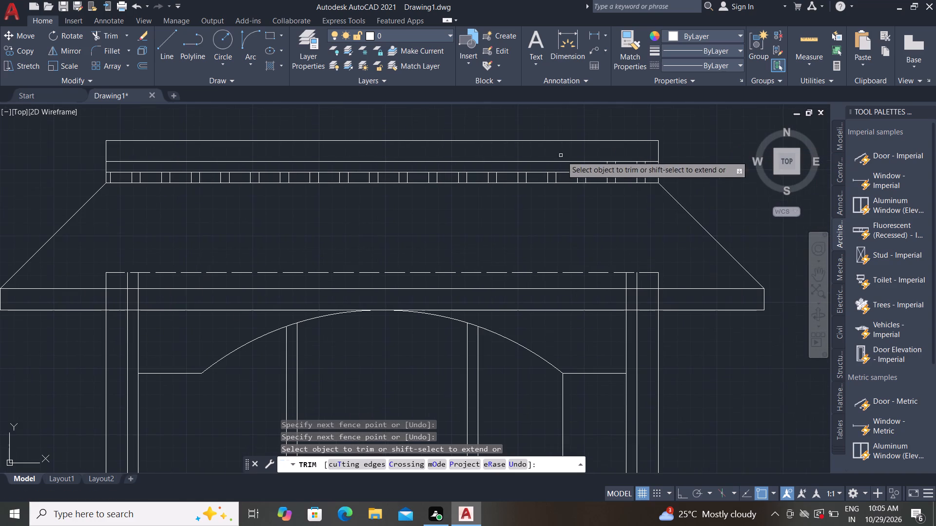
scroll(638, 154, "up", 2)
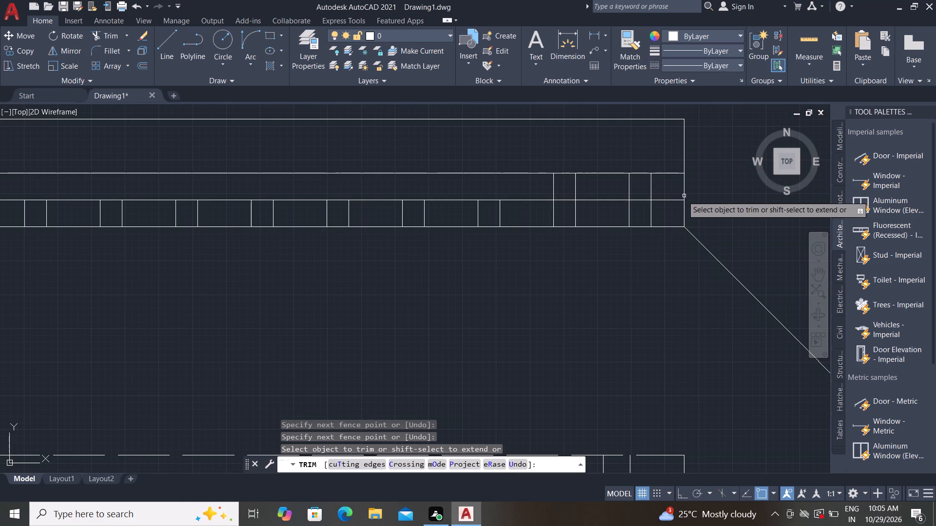
left_click(665, 190)
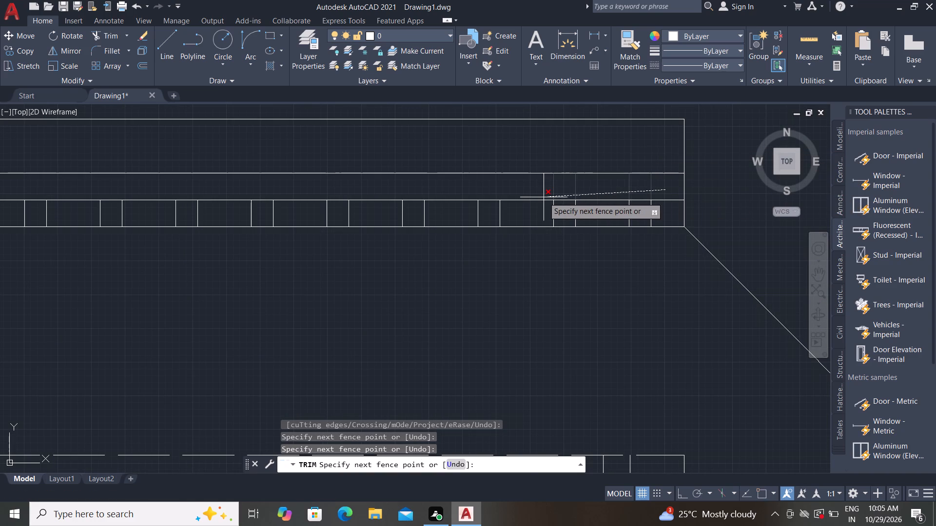
left_click(543, 197)
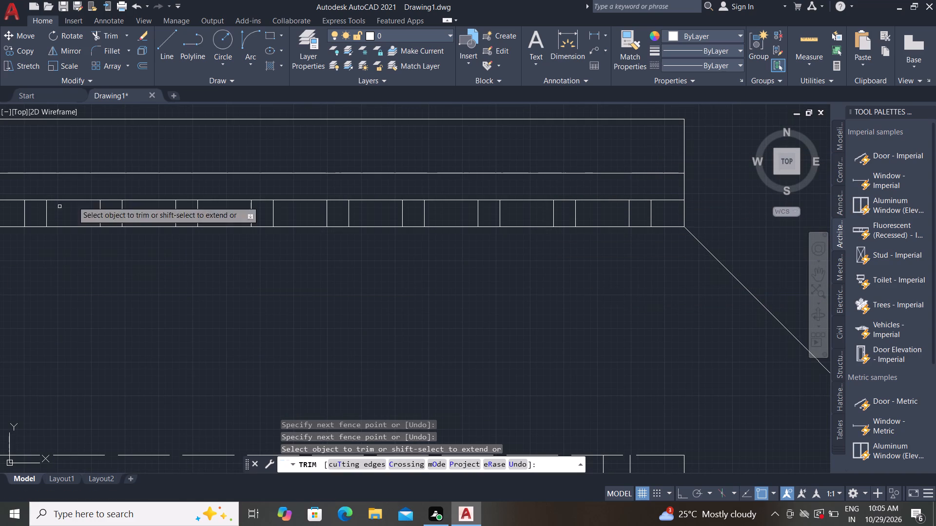
Draw a circle of radius 50 in the empty roof area below the baluster strip.
left_click(222, 38)
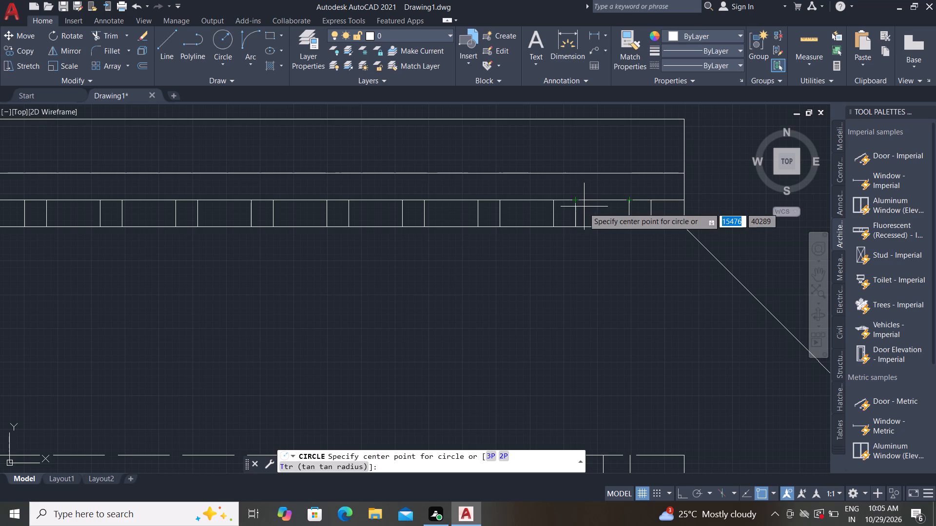
left_click(426, 340)
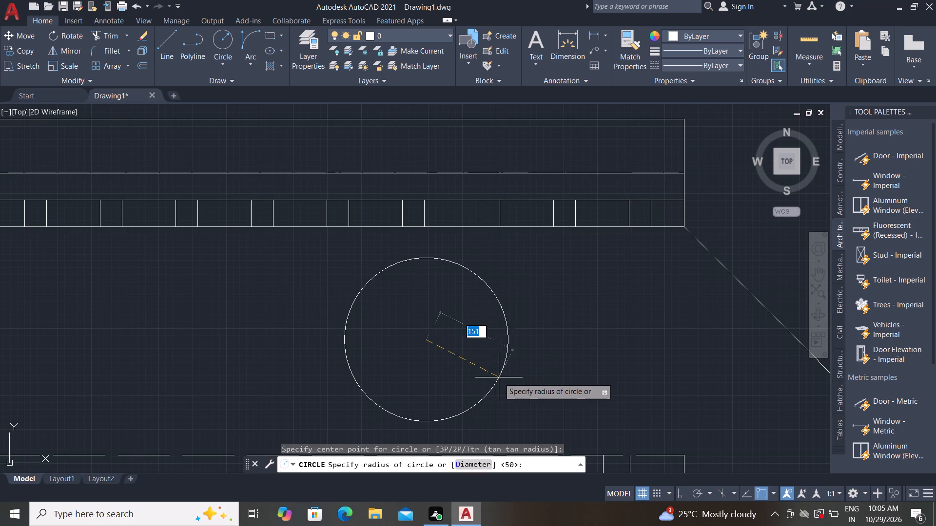
key("space")
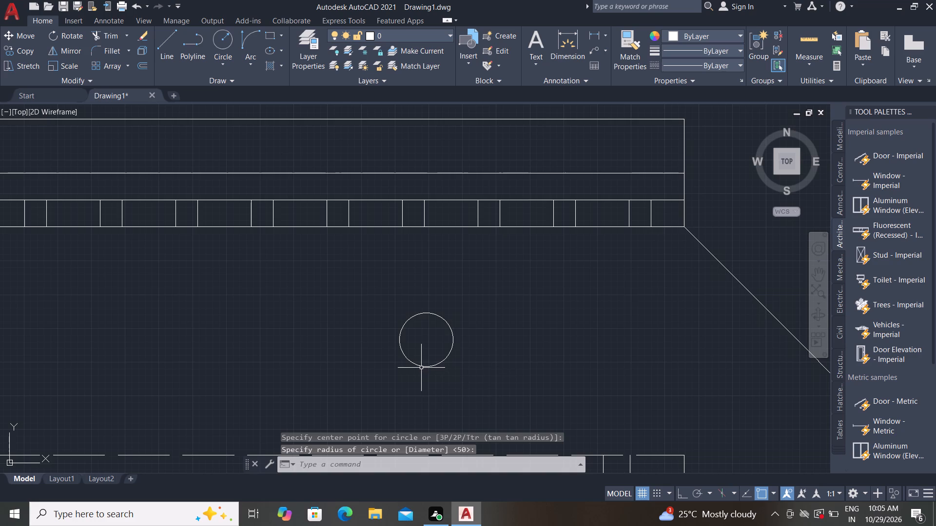
Move the circle by its left quadrant to the top of the left vertical of the strip's rightmost wide bay.
left_click(421, 368)
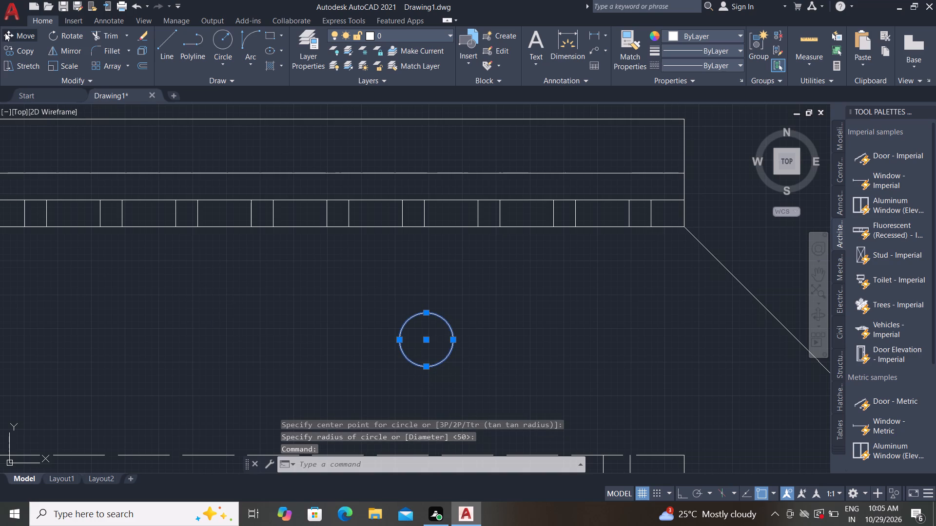
left_click(7, 34)
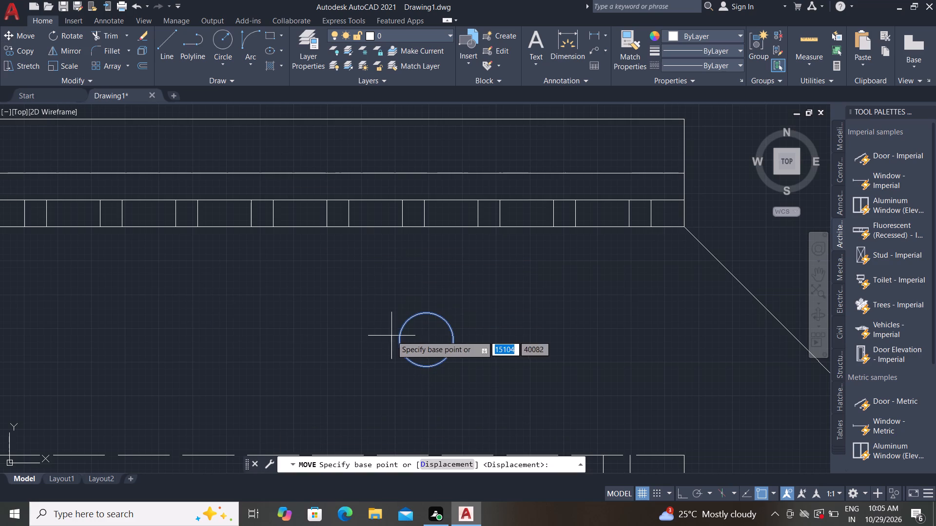
left_click(396, 341)
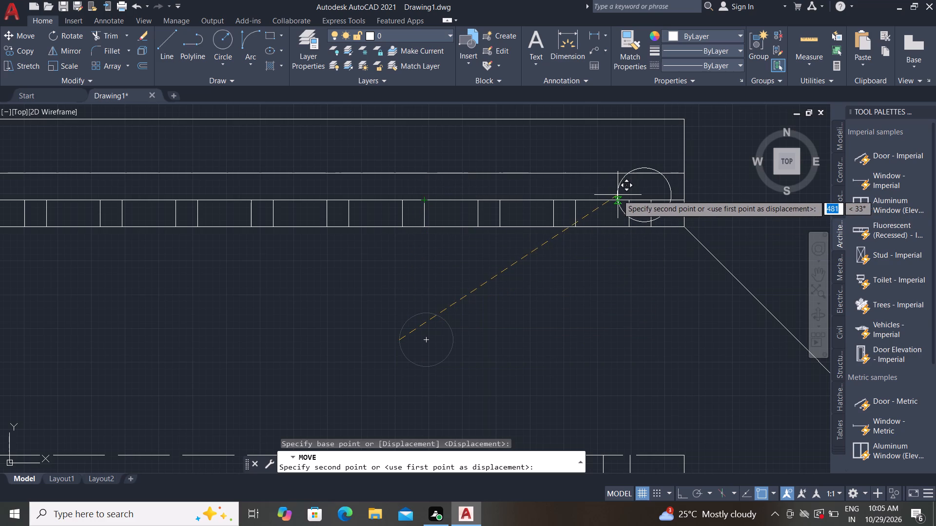
scroll(606, 195, "up", 2)
left_click(524, 205)
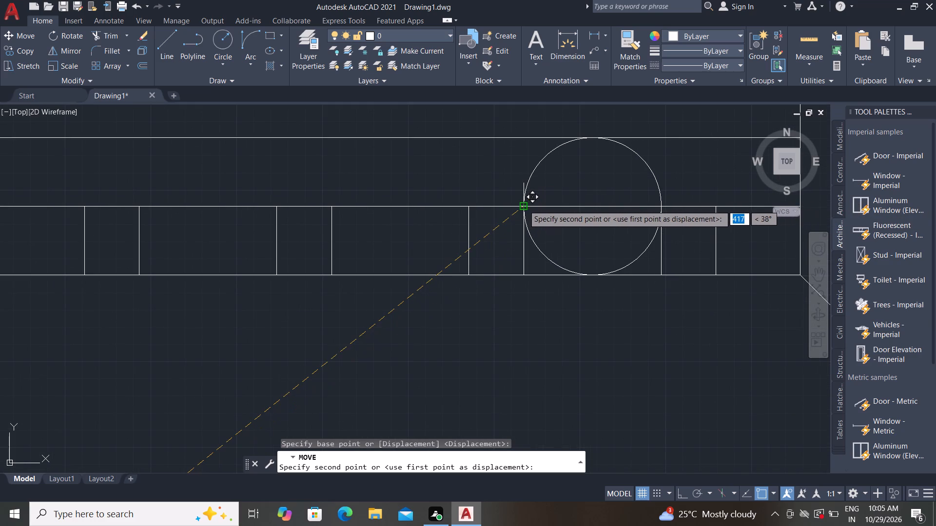
Trim the circle's lower half and the horizontal line inside it to leave an arched opening over the bay.
left_click(112, 30)
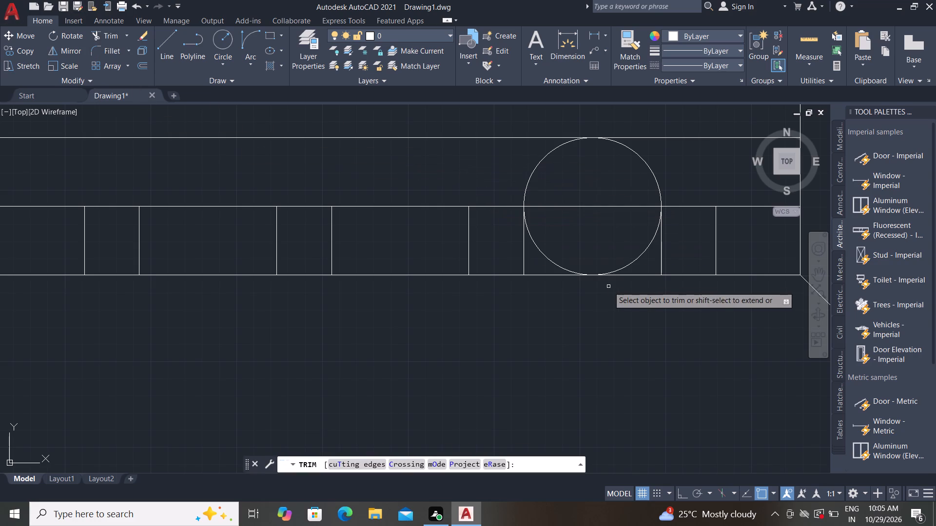
left_click(546, 258)
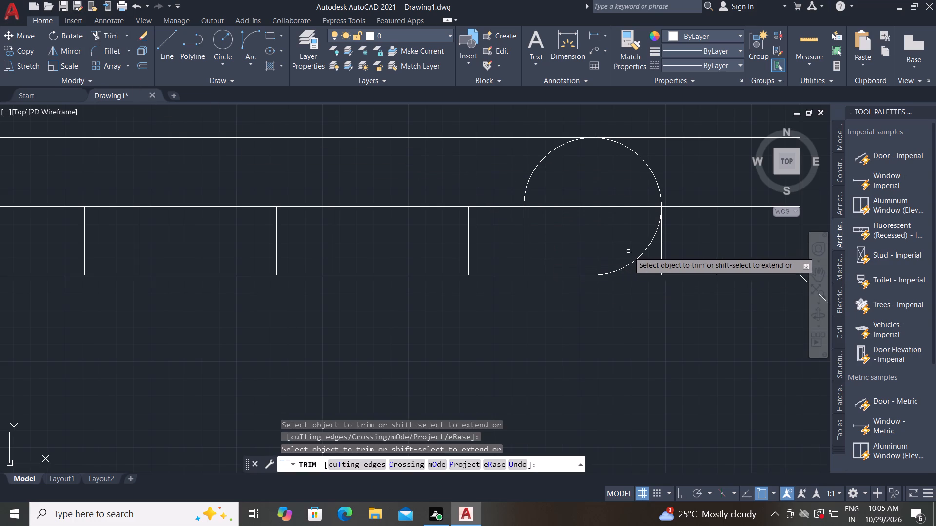
left_click(640, 257)
left_click(624, 237)
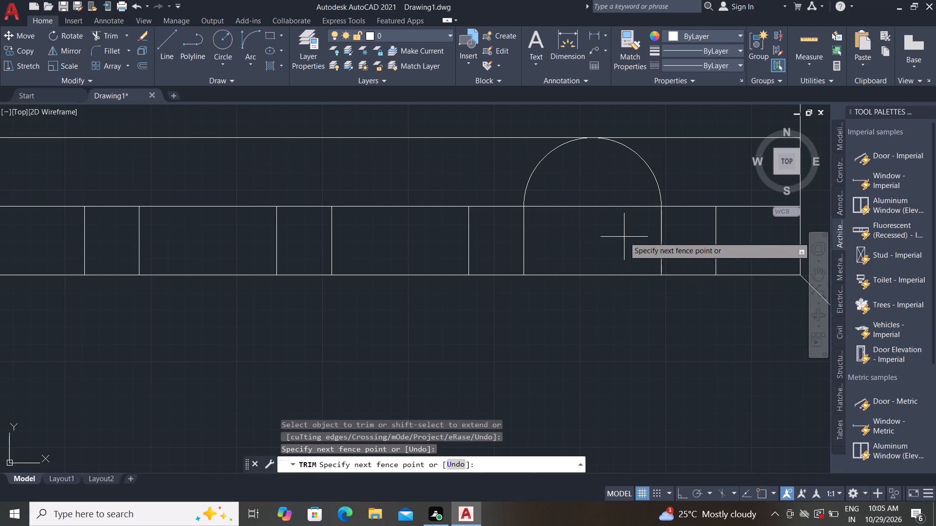
left_click(604, 203)
scroll(596, 238, "down", 1)
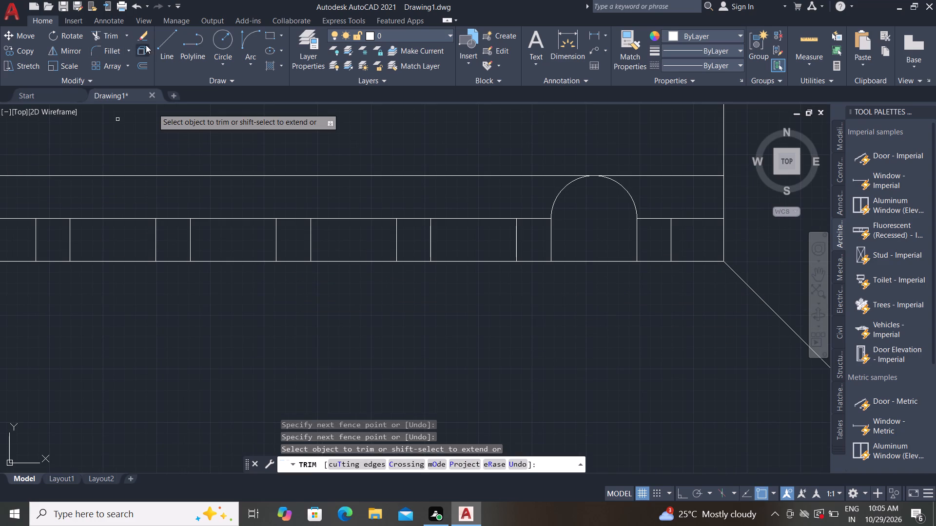
Draw another circle of radius 50 in the empty roof area just below the baluster strip.
left_click(222, 37)
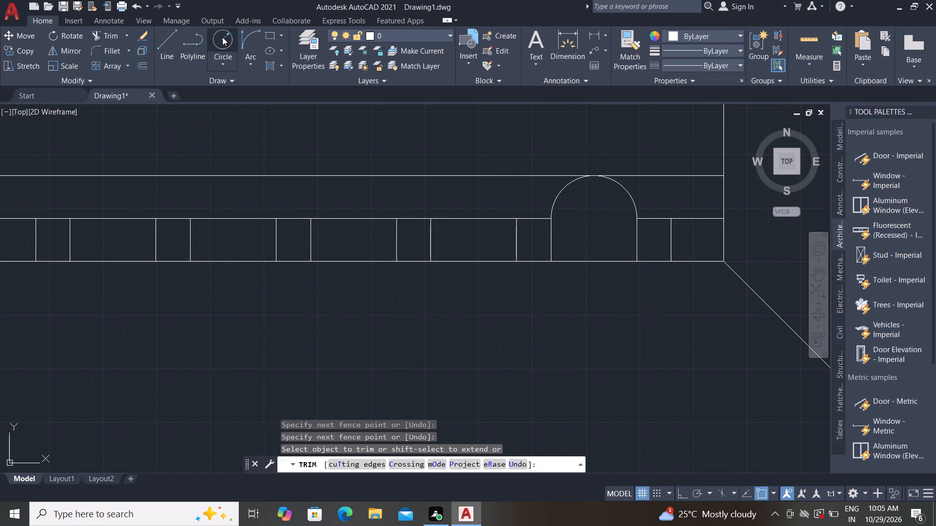
left_click(339, 304)
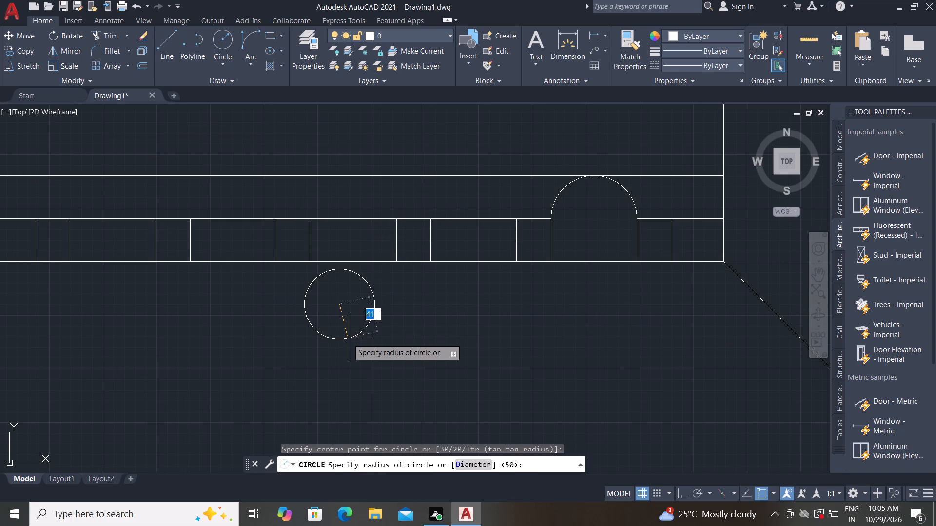
key("space")
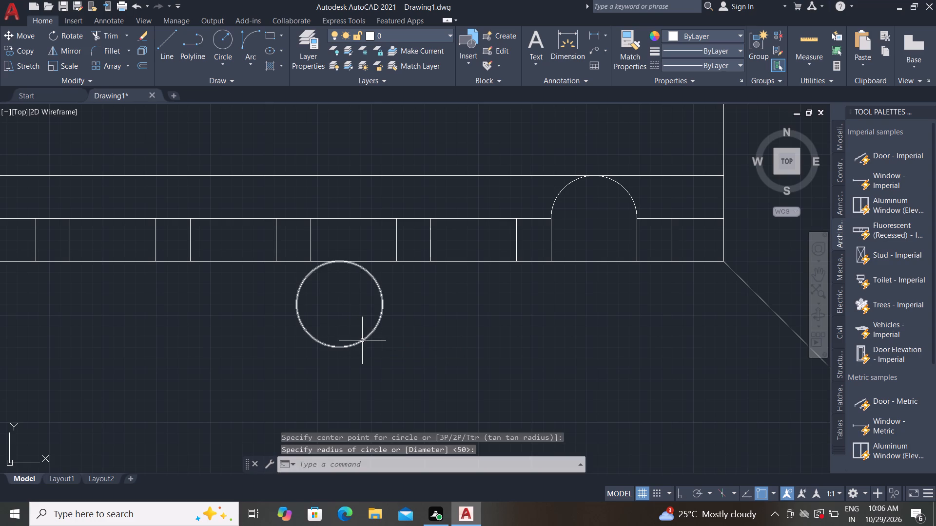
Copy the new circle by its center to the midpoint of the top line of the wide bay left of the finished arch.
left_click(363, 341)
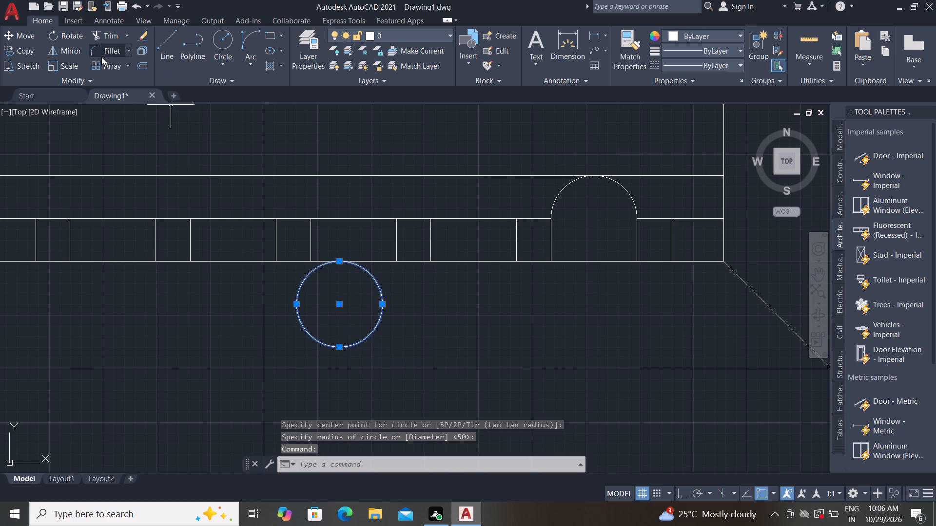
left_click(19, 46)
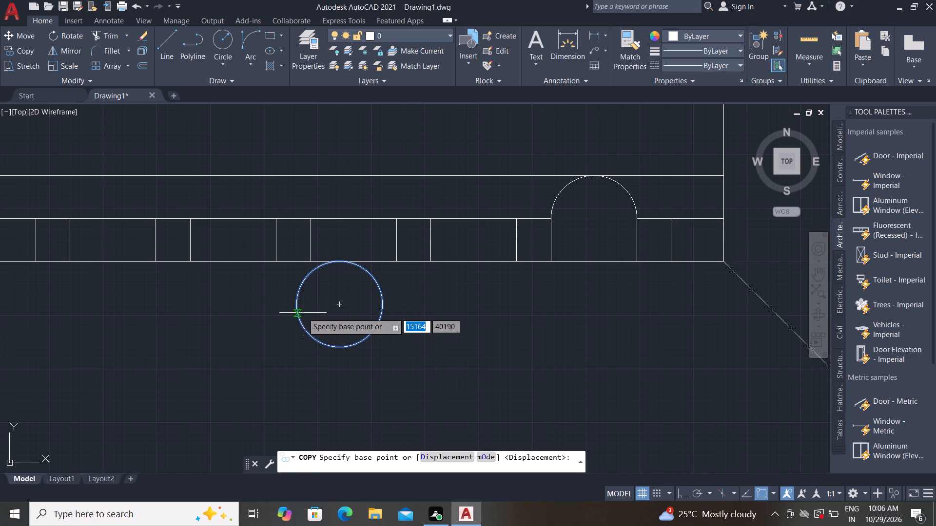
left_click(340, 305)
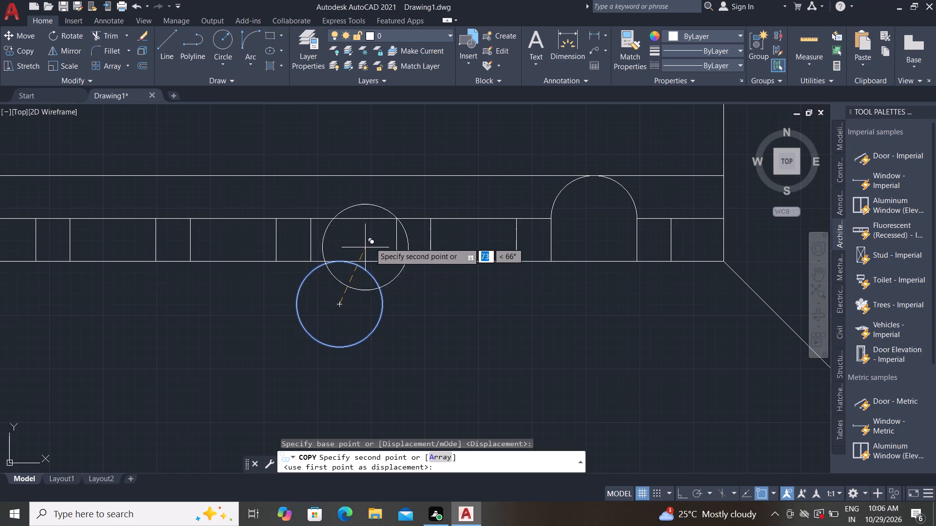
left_click(472, 219)
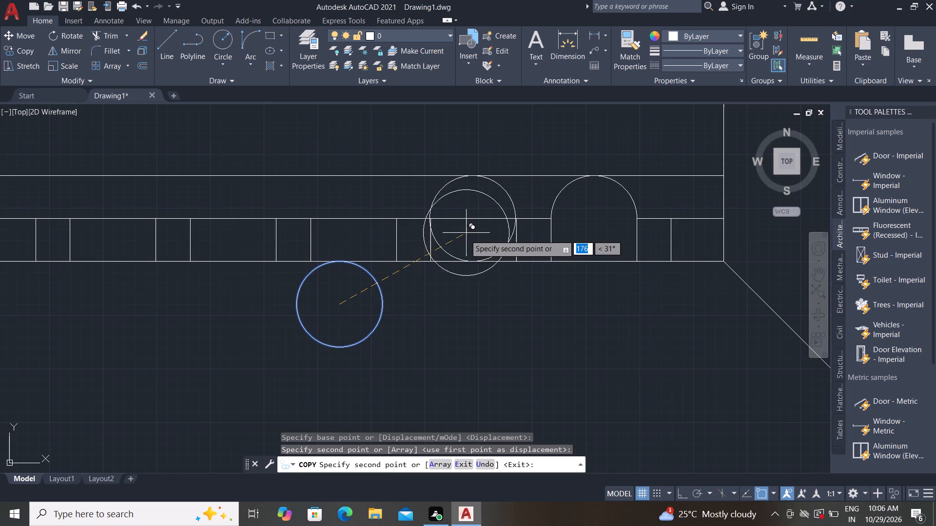
key("Escape")
key("Escape")
key("Escape")
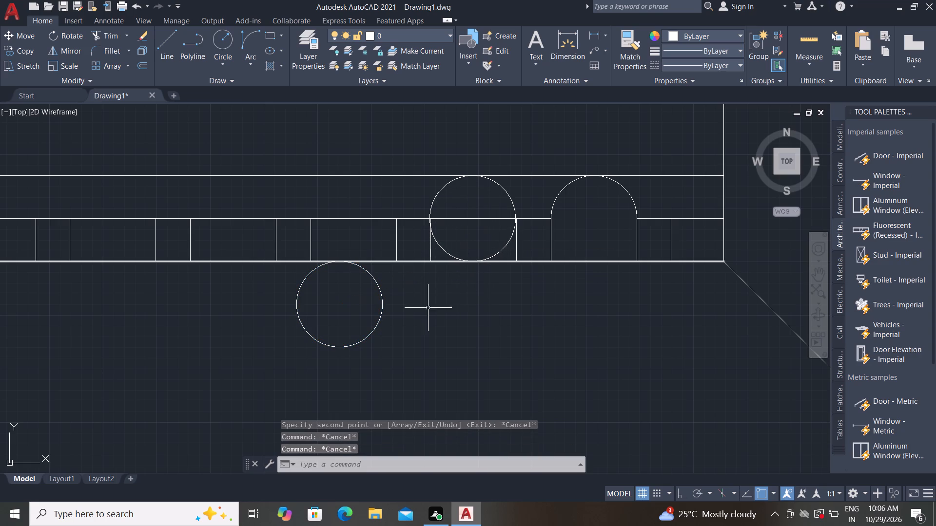
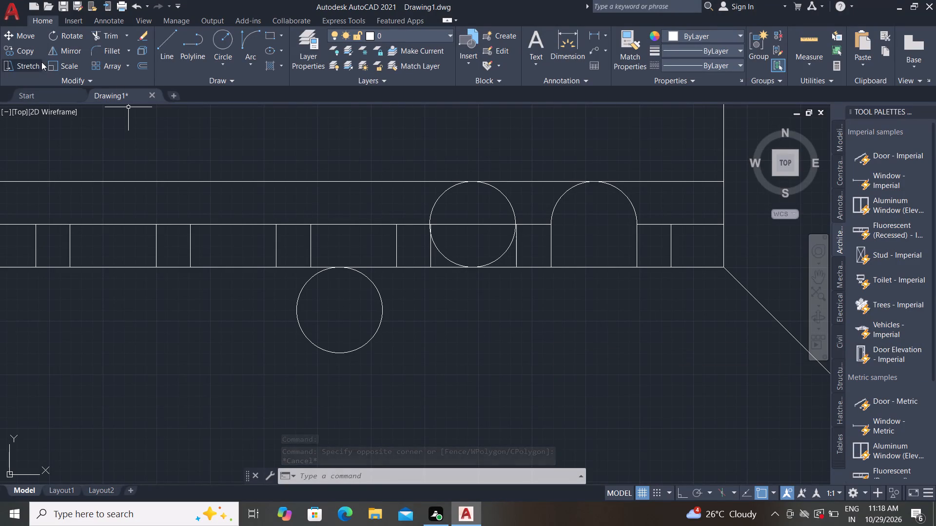
Copy the spare circle by its center onto the top lines of the third, fourth and fifth wide bays from the strip's right end.
left_click(27, 48)
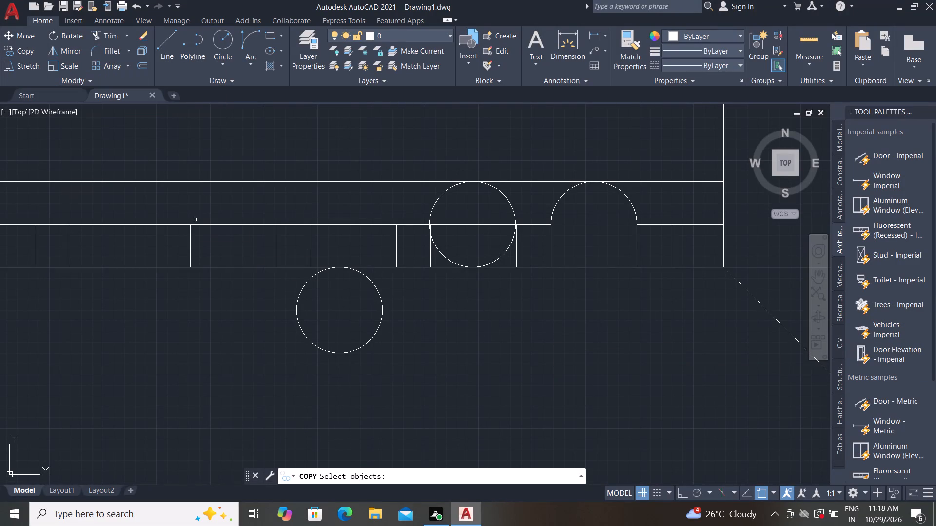
left_click(298, 297)
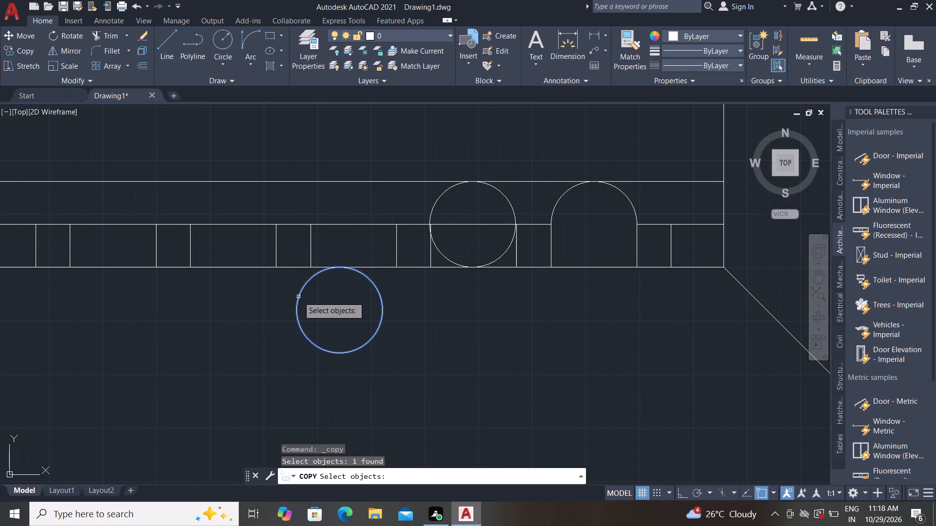
right_click(298, 296)
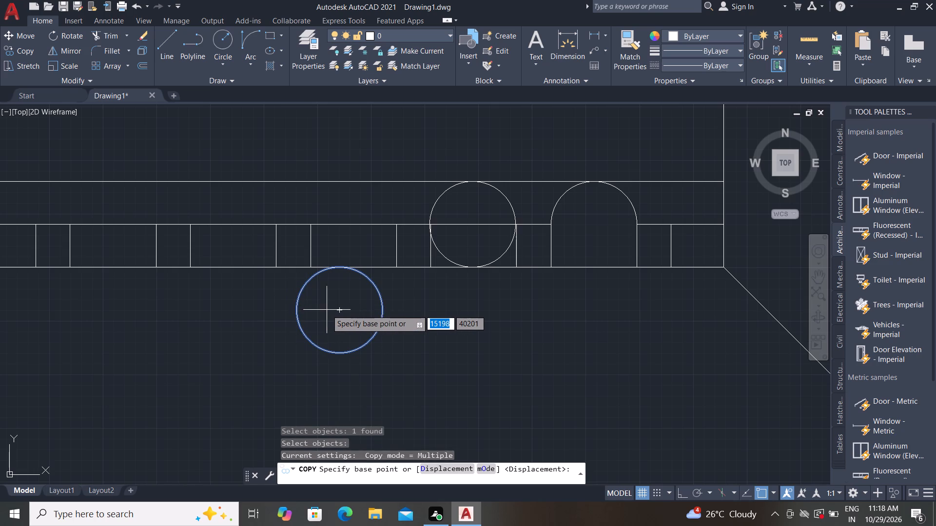
left_click(338, 312)
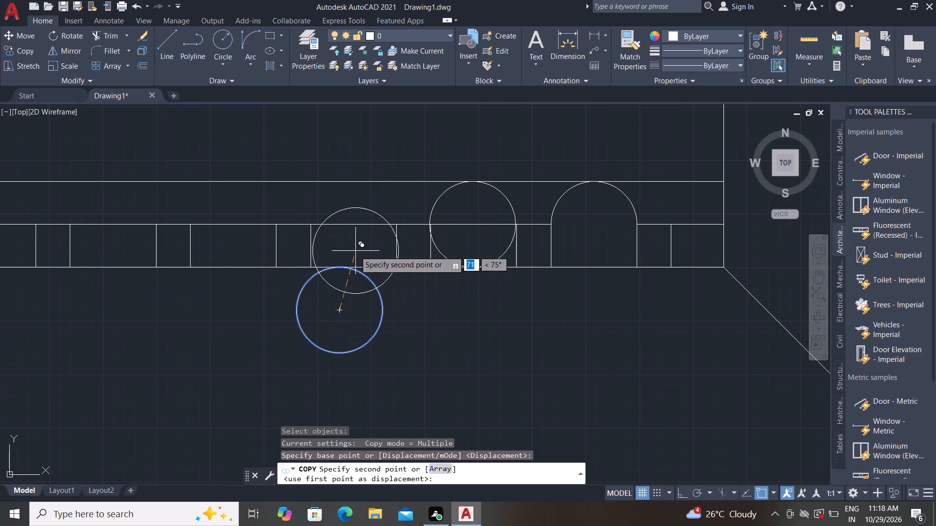
left_click(354, 224)
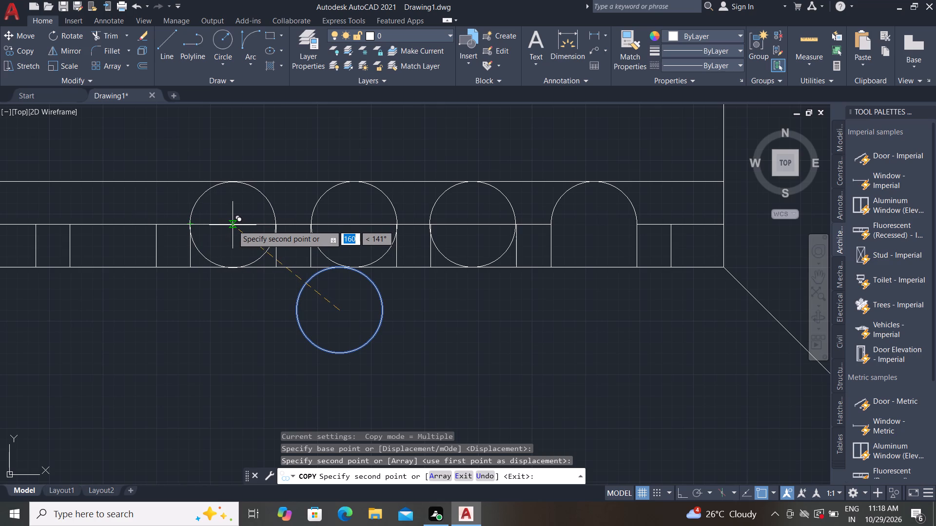
left_click(234, 225)
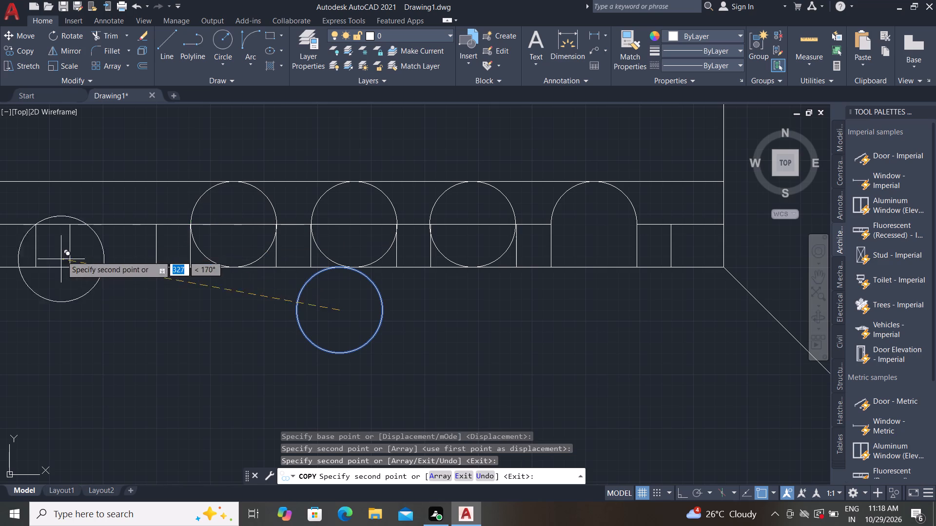
middle_click_drag(72, 236, 240, 303)
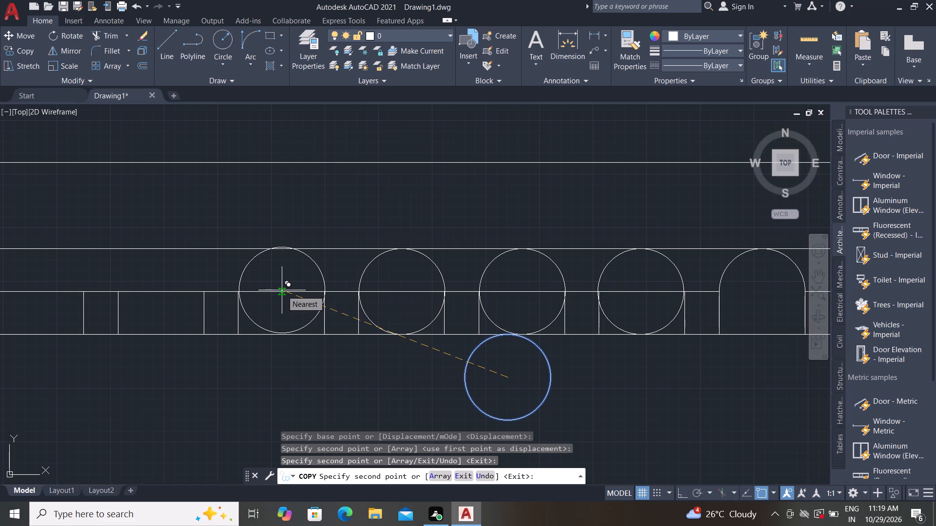
scroll(282, 290, "up", 1)
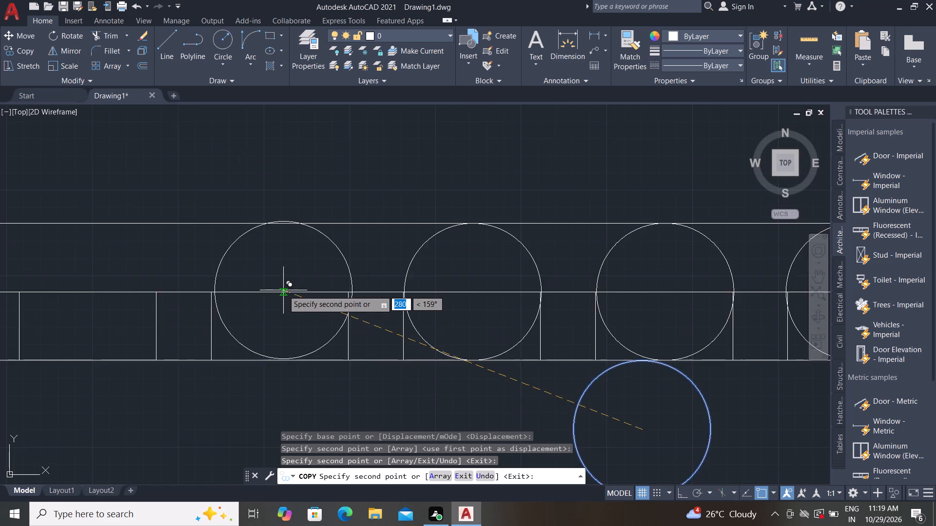
scroll(283, 290, "up", 1)
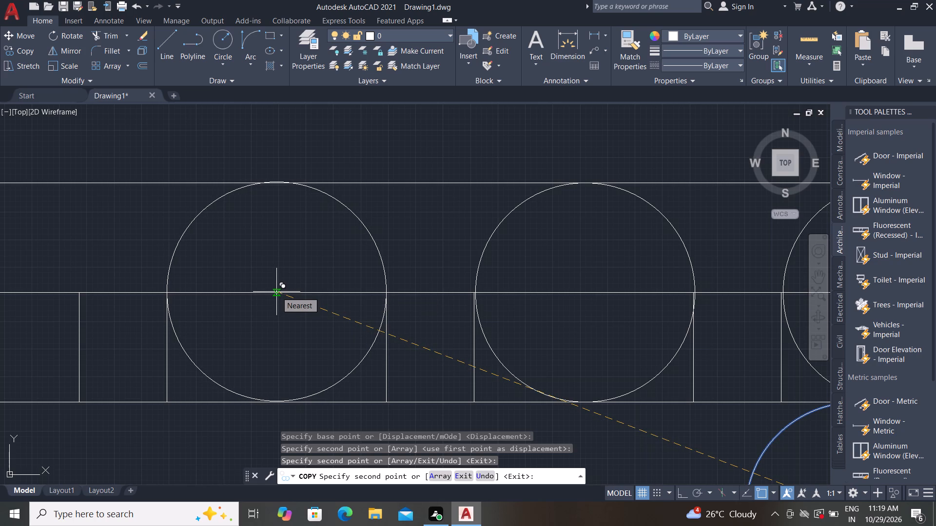
left_click(276, 292)
key("Escape")
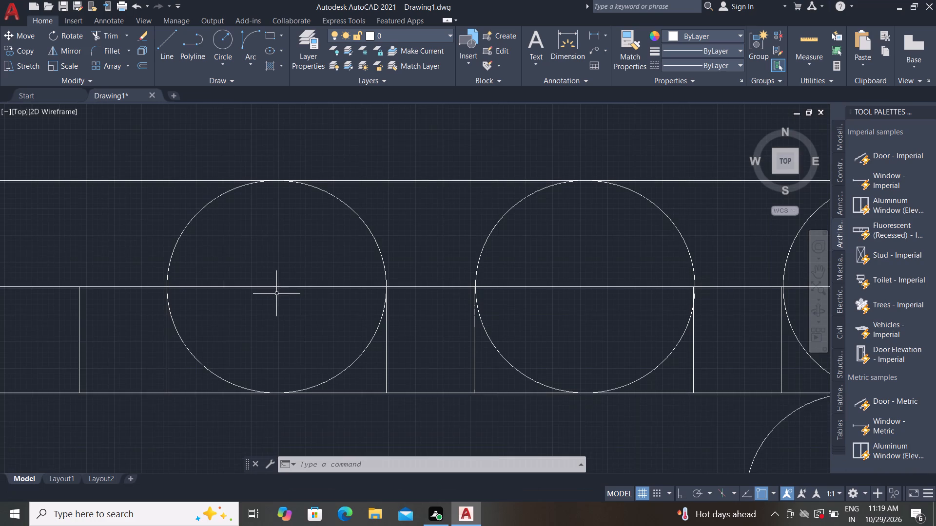
Trim the lower half of the leftmost copied circle and the horizontal line inside it to form an arched opening.
type("TR")
key("space")
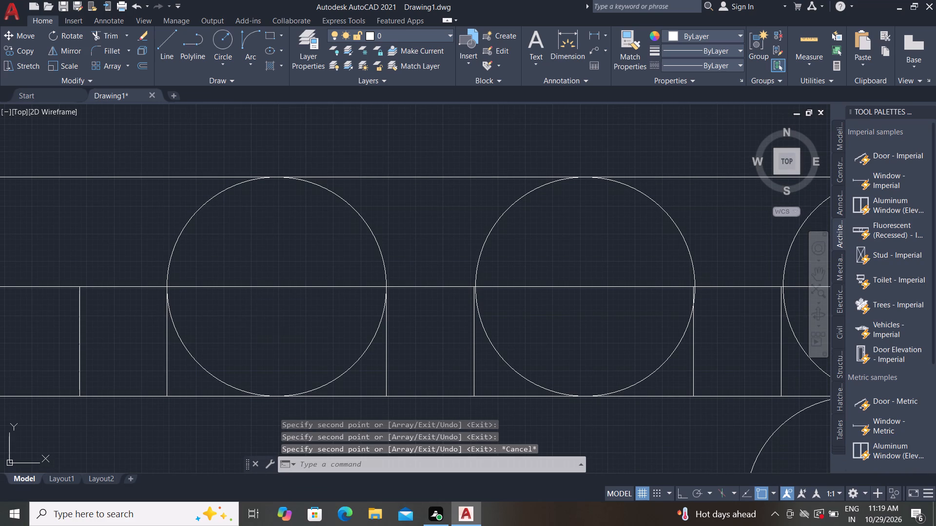
left_click(195, 359)
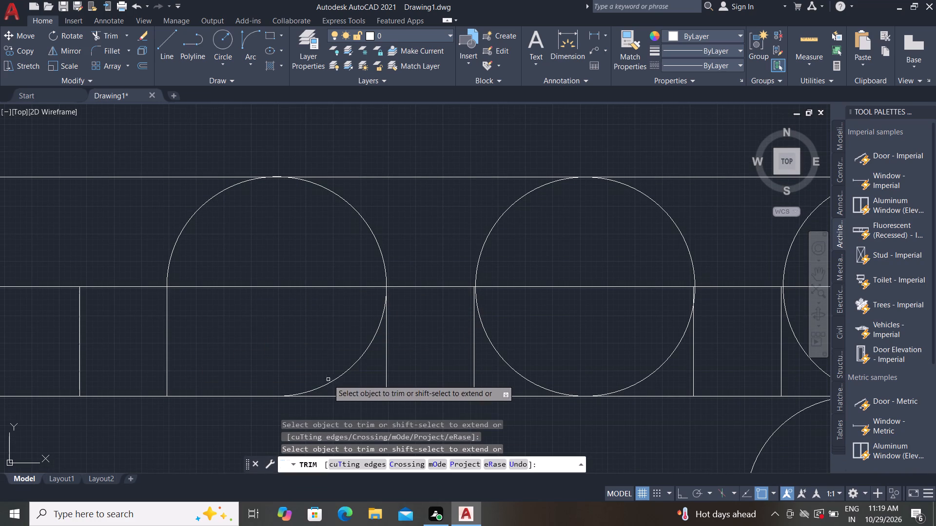
left_click(331, 382)
left_click(324, 268)
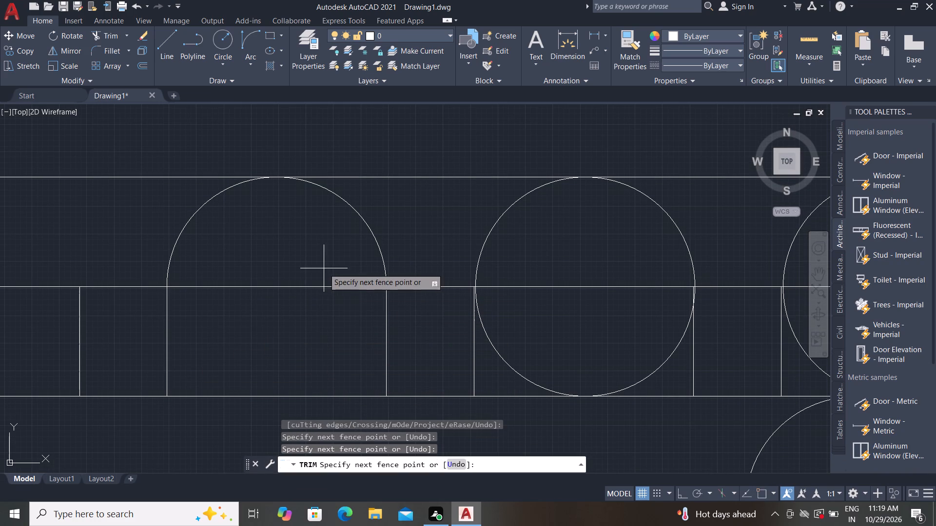
left_click(319, 300)
Trim the horizontal line and the lower half of the circle in the fourth wide bay from the strip's right end.
scroll(317, 302, "down", 1)
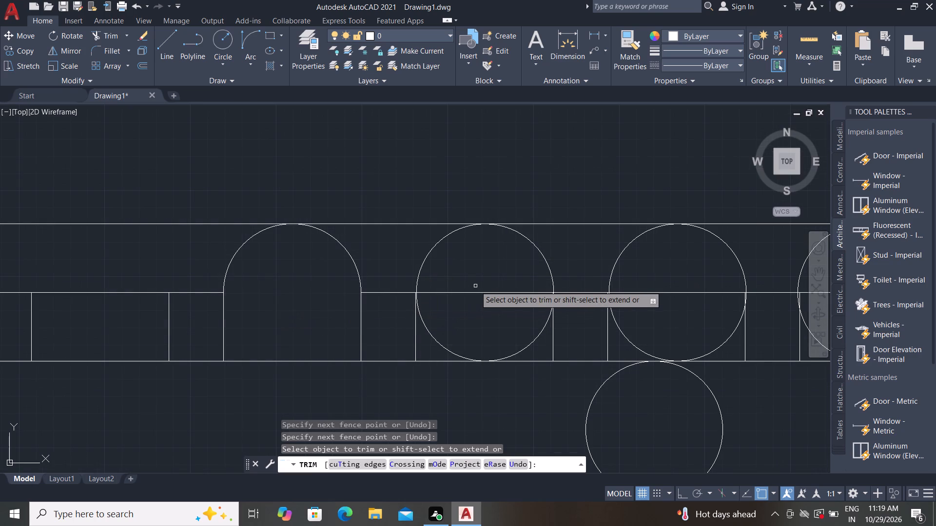
left_click(475, 287)
left_click(483, 303)
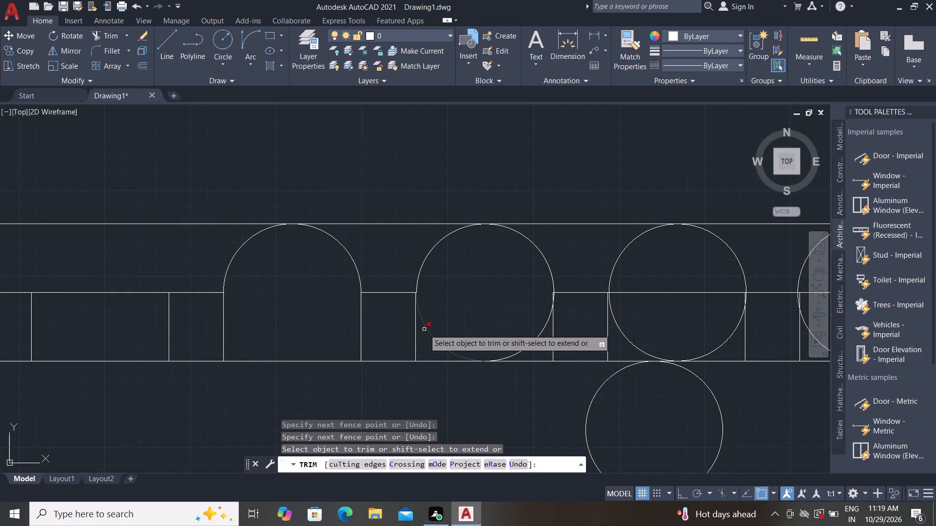
left_click(426, 331)
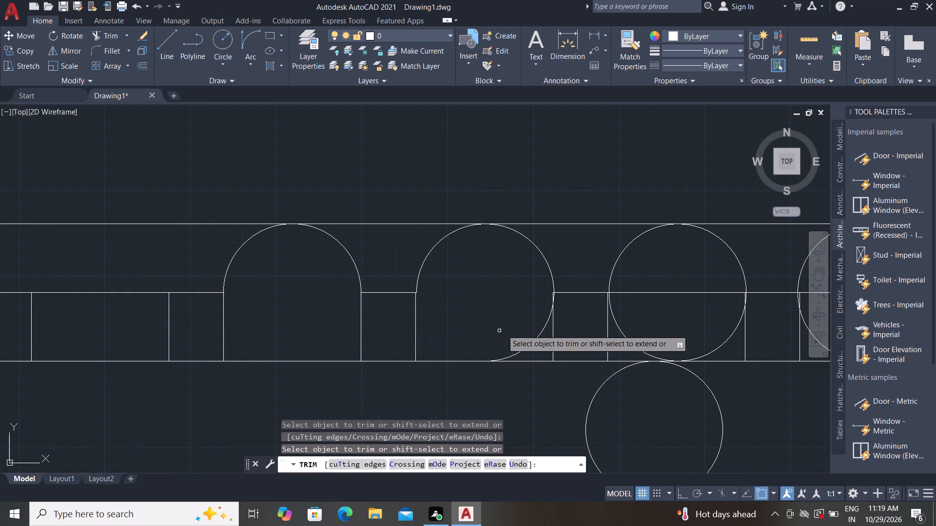
left_click(538, 339)
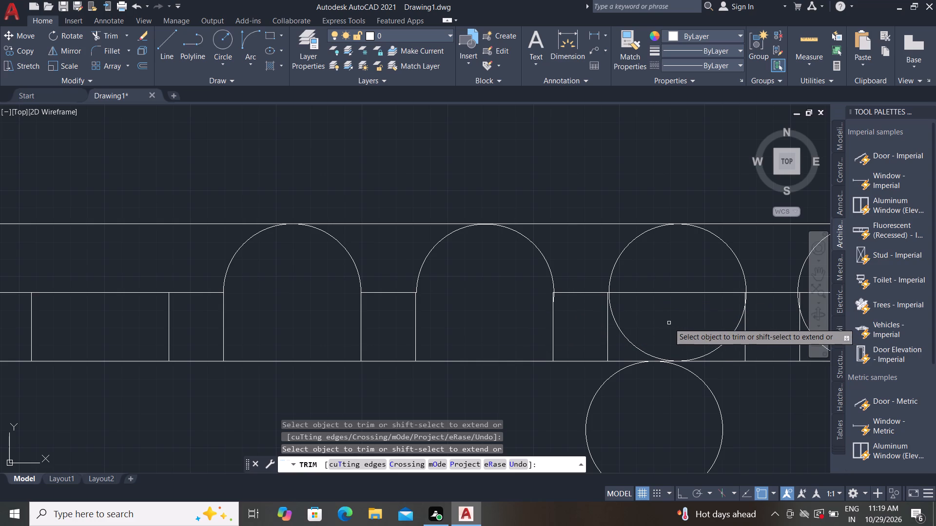
key("Escape")
Move the circle in the third wide bay from the right by its left quadrant to the top of the bay's left vertical.
scroll(611, 289, "up", 2)
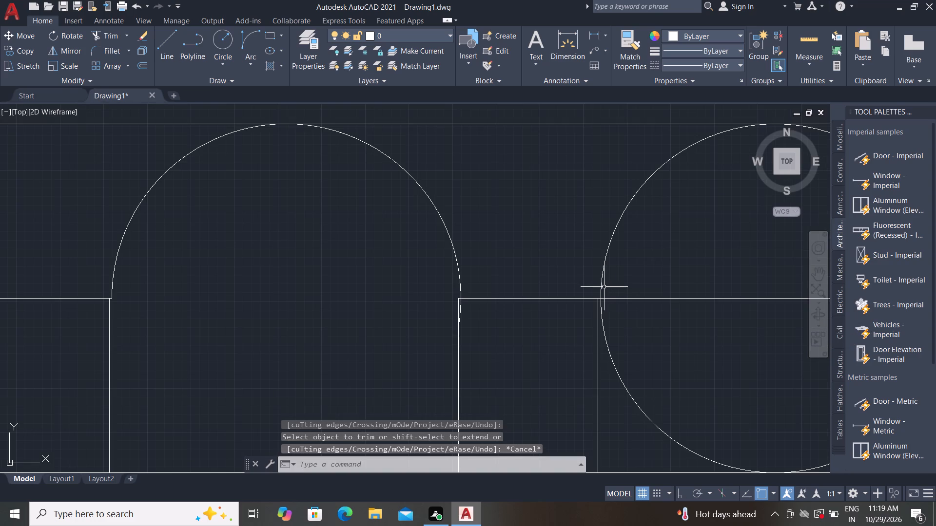
left_click(602, 285)
type("M")
key("space")
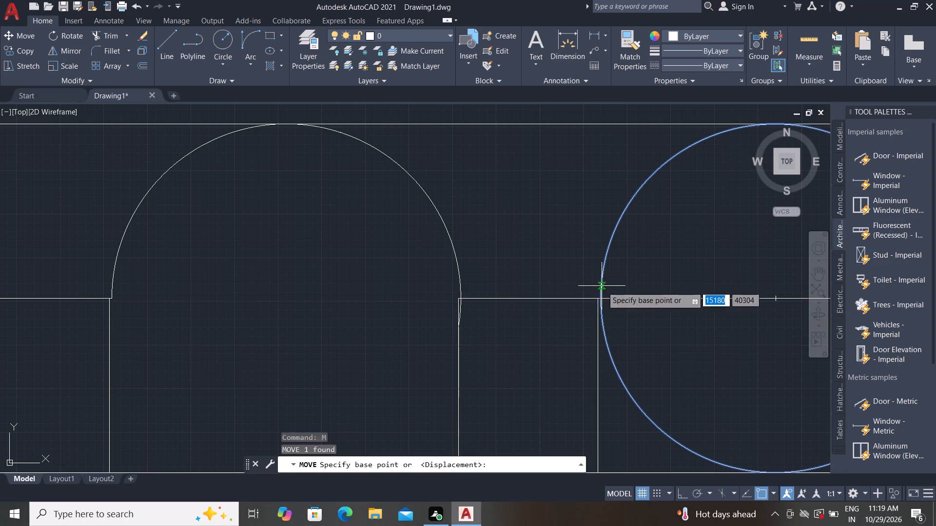
scroll(603, 301, "up", 3)
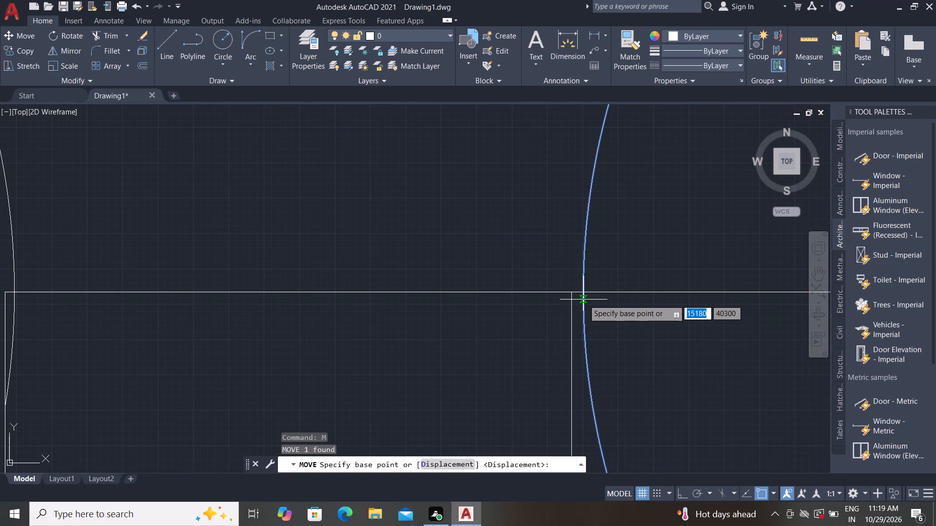
left_click(585, 293)
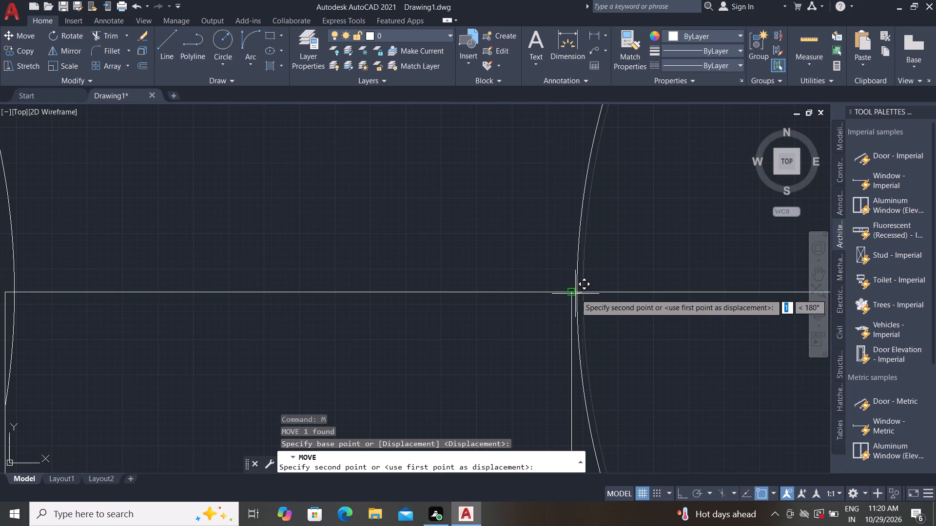
left_click(574, 294)
Trim away the lower half of the realigned circle in the third wide bay from the right.
scroll(514, 285, "down", 3)
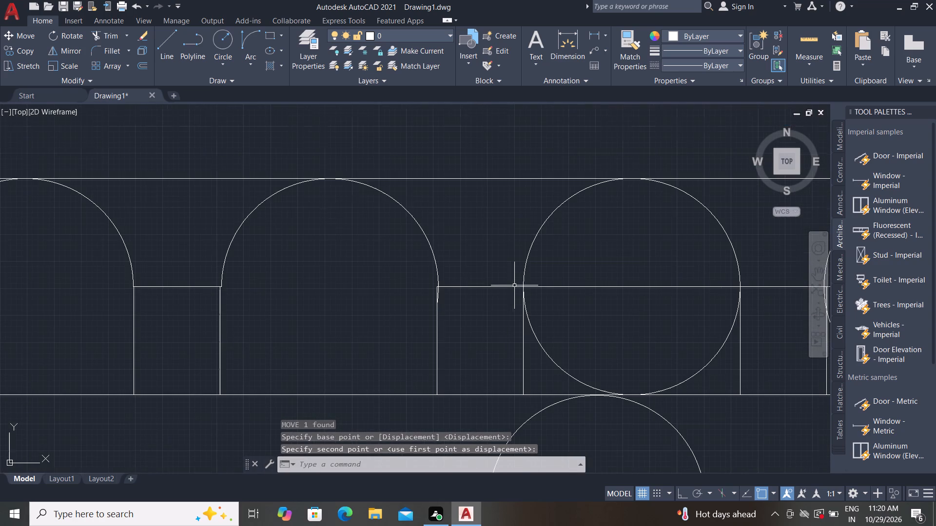
scroll(514, 285, "down", 2)
type("TR")
key("space")
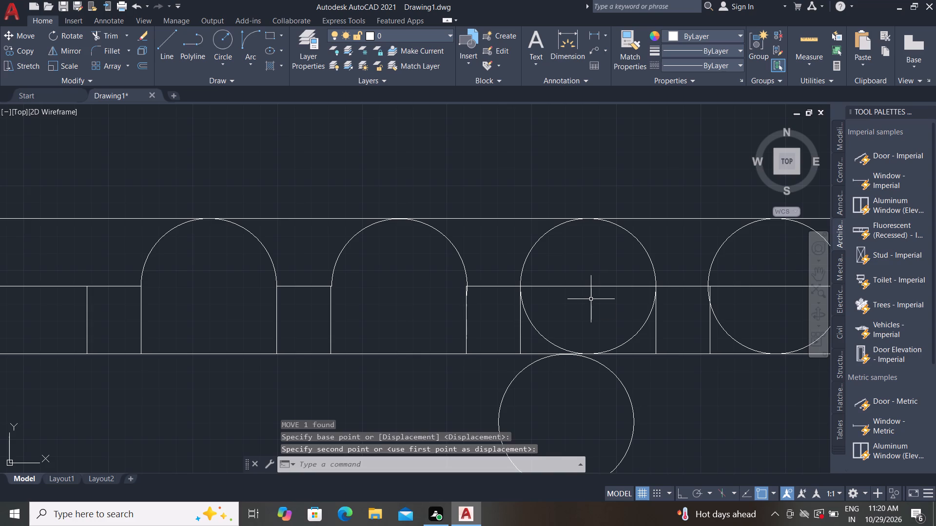
left_click(595, 353)
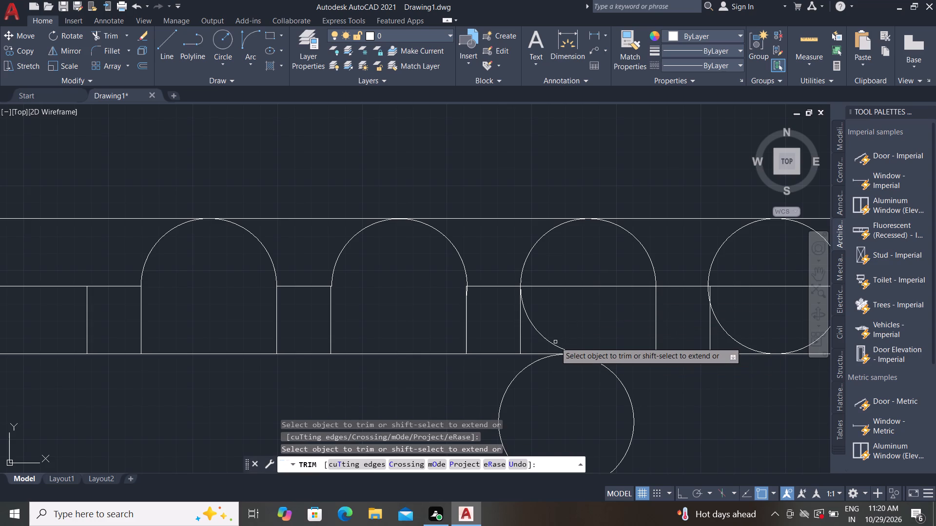
left_click(551, 342)
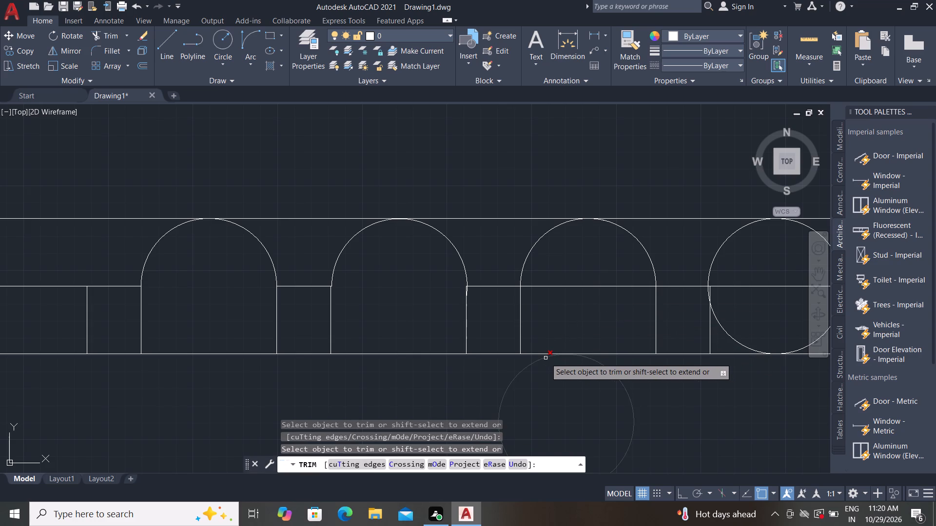
Remove the spare circle below the baluster strip with Trim.
left_click(546, 358)
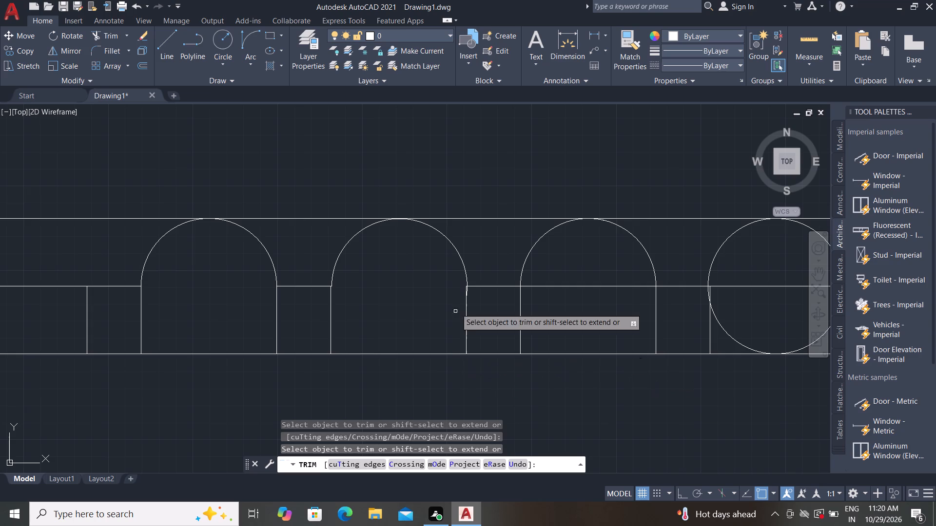
scroll(468, 290, "up", 3)
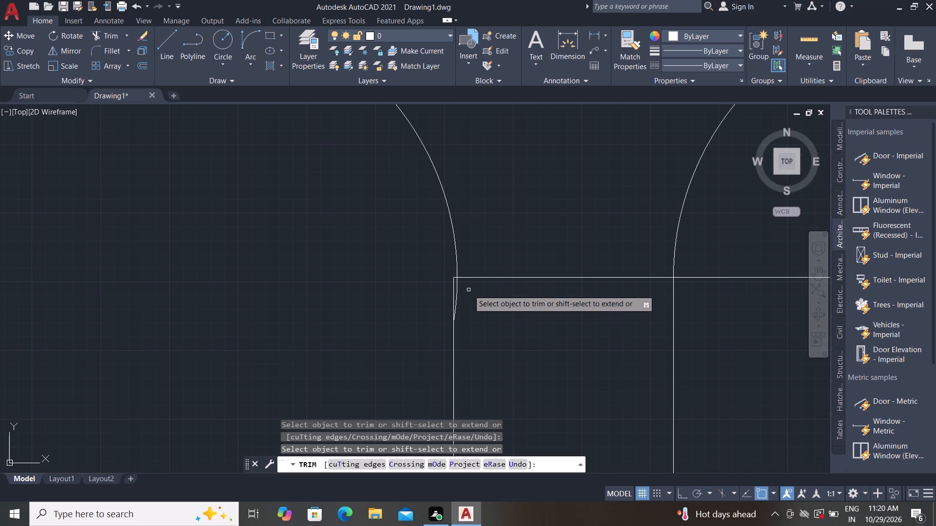
key("Escape")
Move the arch over the fourth wide bay from the right by its right edge to the top of the bay's right vertical.
scroll(467, 284, "up", 2)
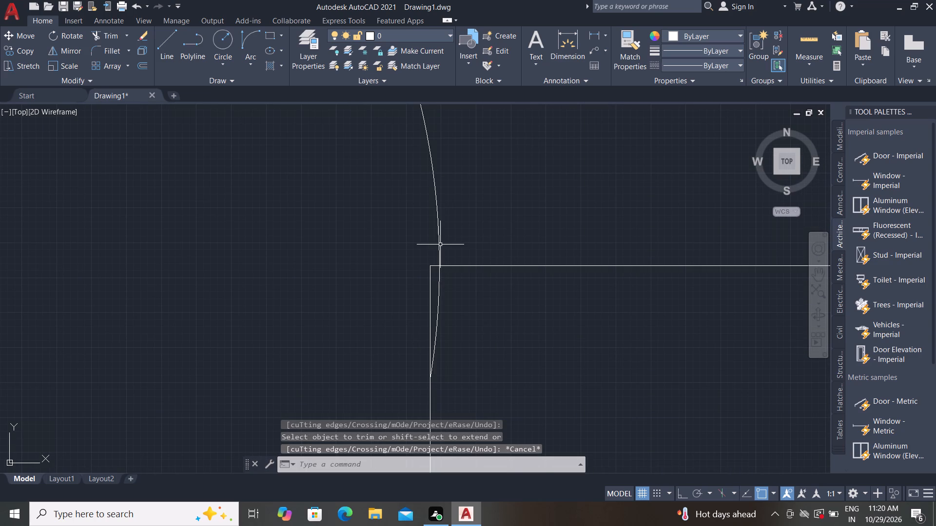
left_click(438, 243)
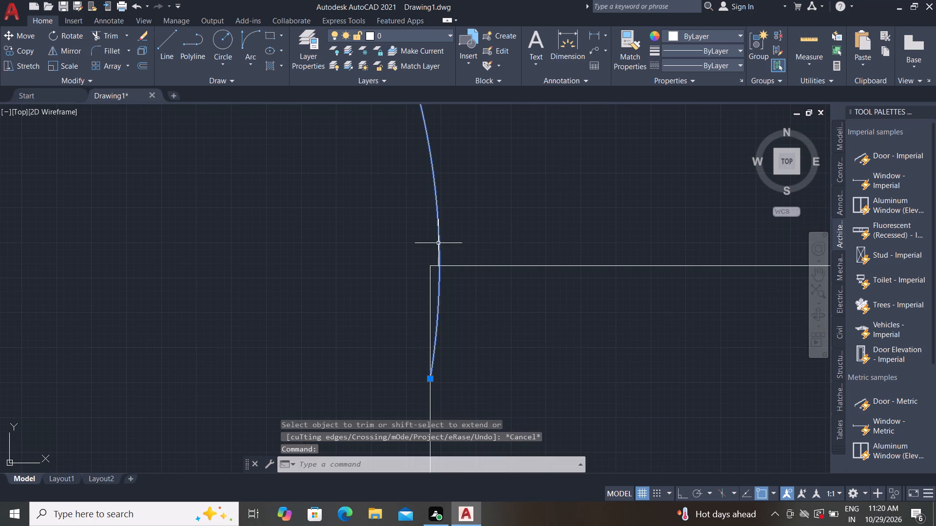
type("M")
key("space")
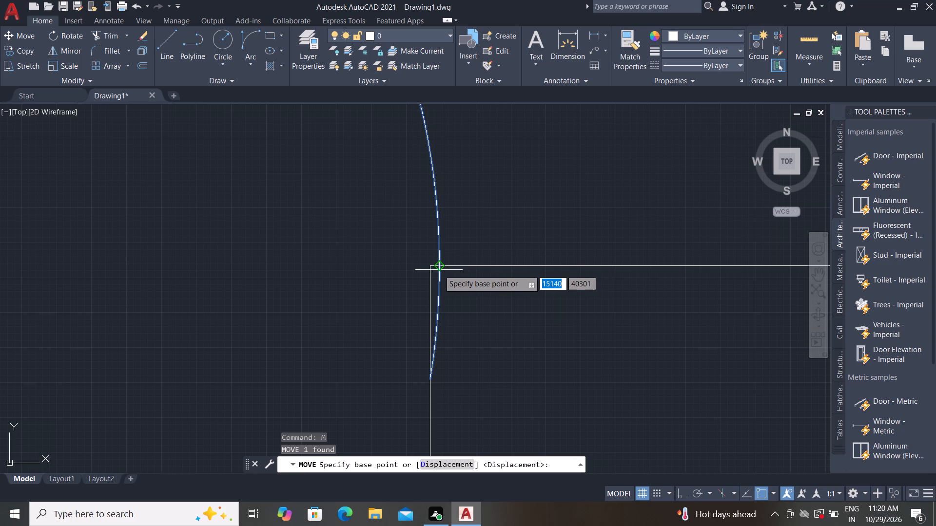
left_click(439, 267)
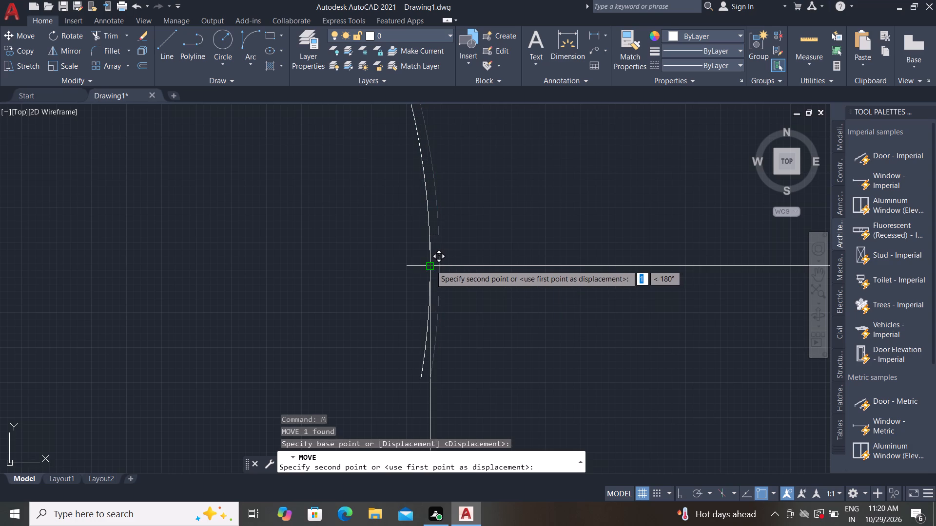
scroll(434, 264, "down", 1)
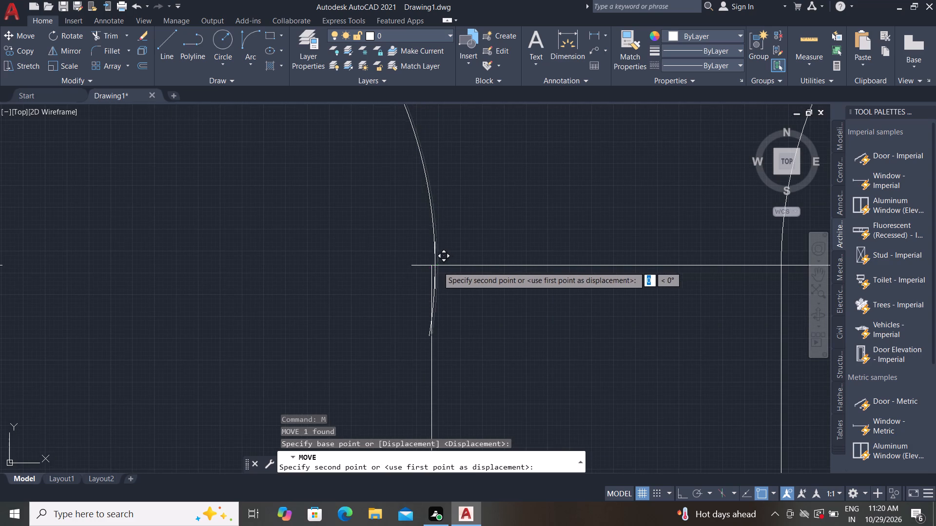
scroll(444, 266, "down", 2)
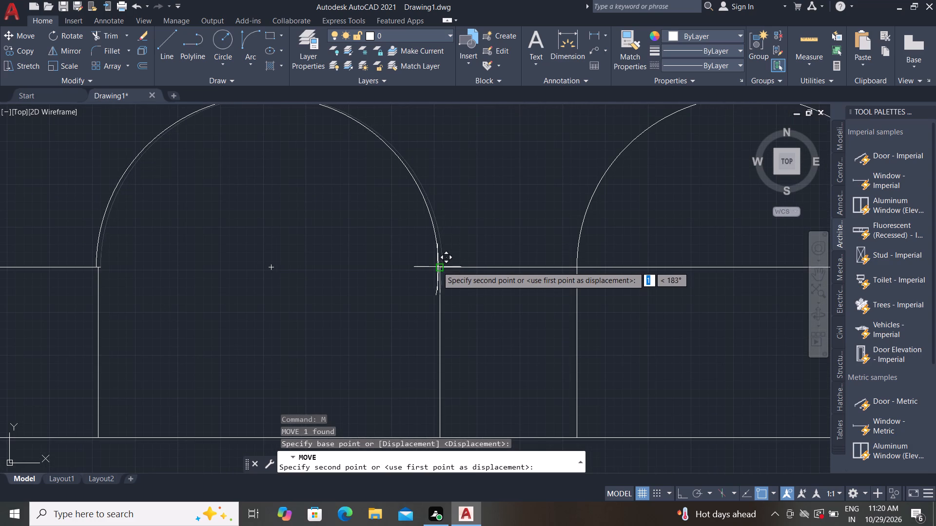
left_click(437, 266)
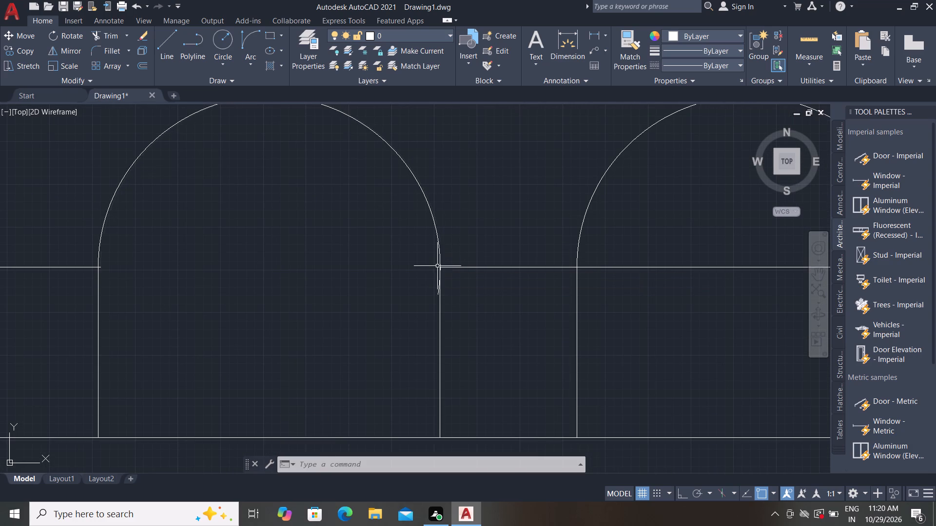
scroll(441, 301, "up", 2)
middle_click_drag(427, 282, 460, 296)
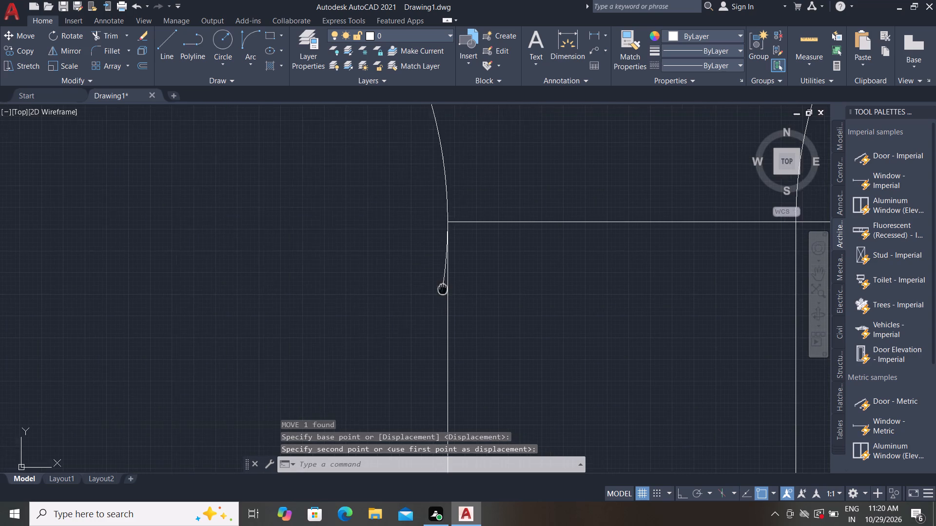
Trim the springing-line stub at the left edge and the leftover arc tail at the right edge of the fourth wide bay from the right.
middle_click_drag(460, 296, 498, 312)
scroll(495, 312, "down", 2)
scroll(168, 287, "up", 3)
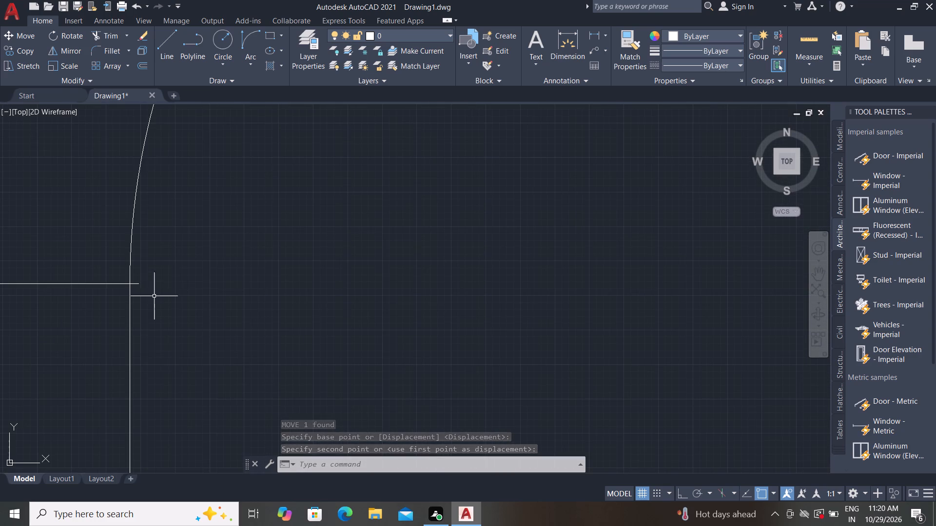
middle_click_drag(129, 283, 169, 300)
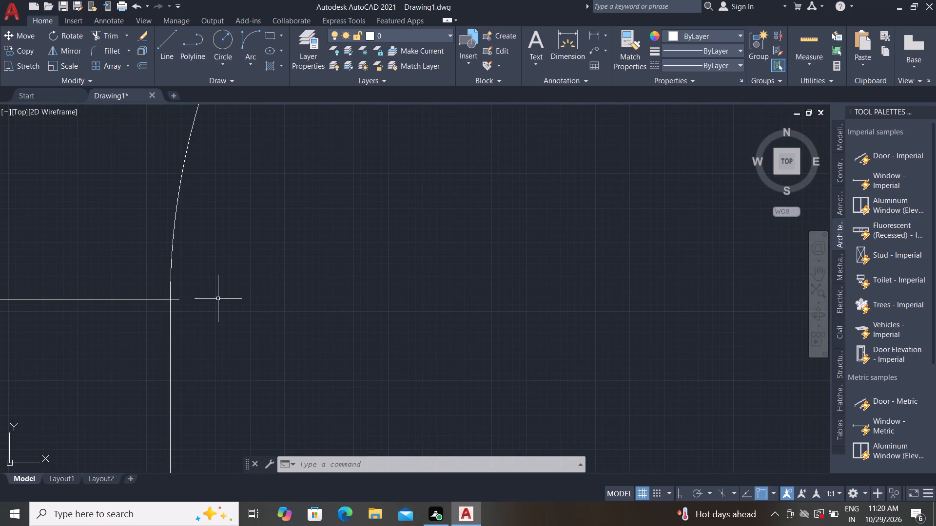
key("t")
type("R")
key("space")
scroll(176, 296, "up", 2)
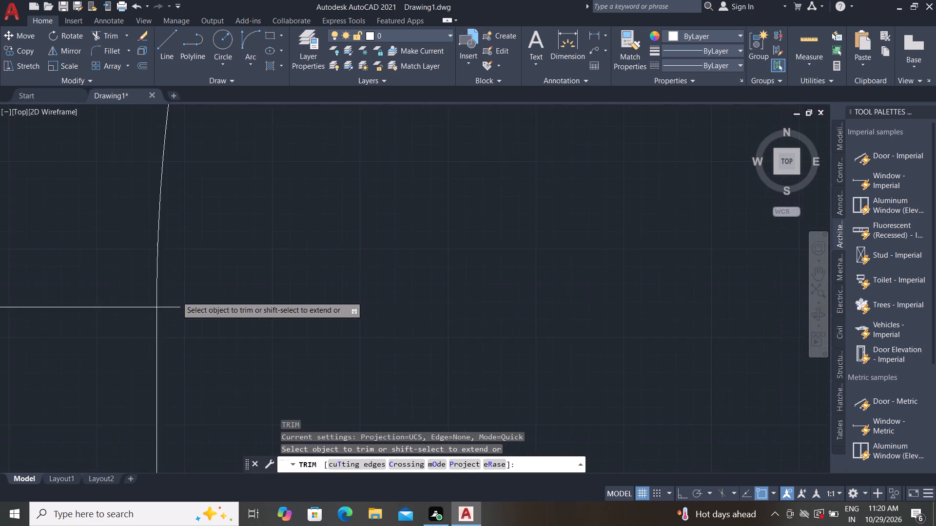
scroll(176, 296, "up", 1)
left_click(174, 295)
left_click(173, 334)
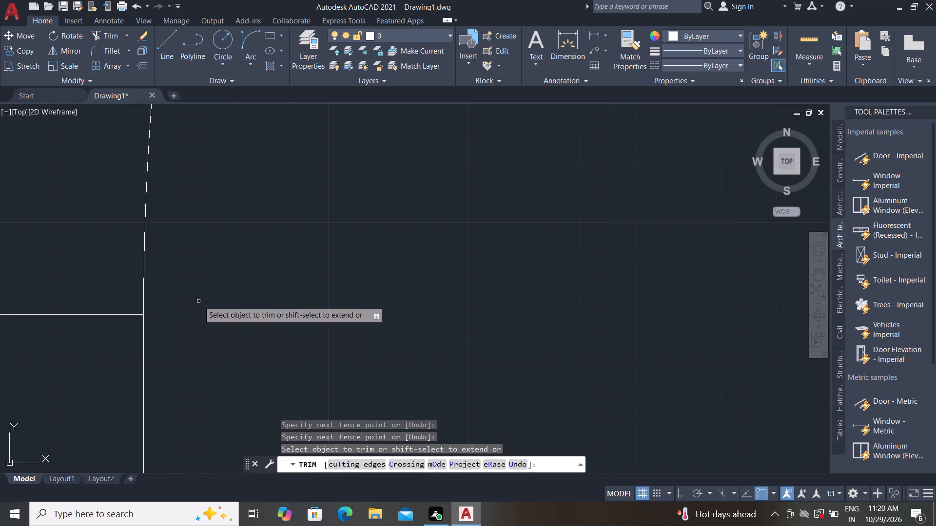
scroll(198, 300, "down", 6)
scroll(537, 319, "up", 7)
scroll(505, 248, "down", 1)
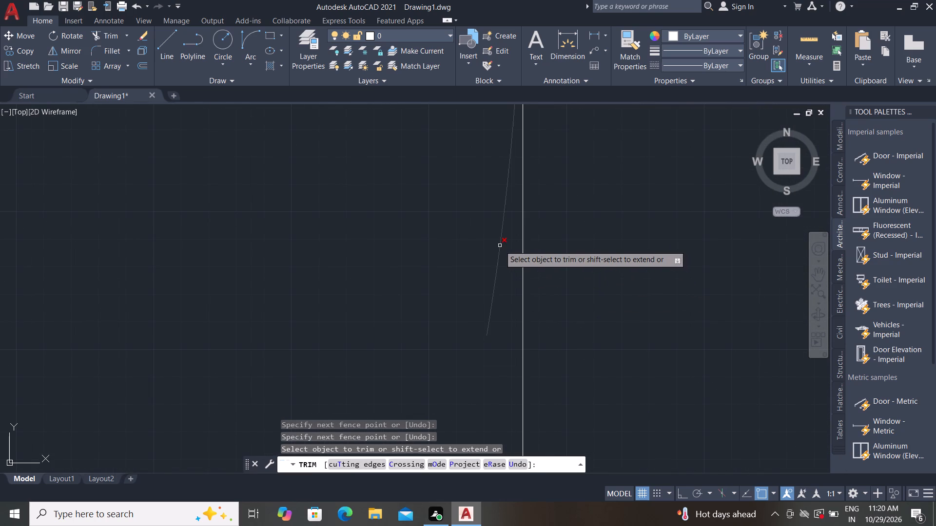
left_click(500, 245)
Trim away the springing line crossing the arch opening in the third wide bay from the right.
scroll(501, 245, "down", 5)
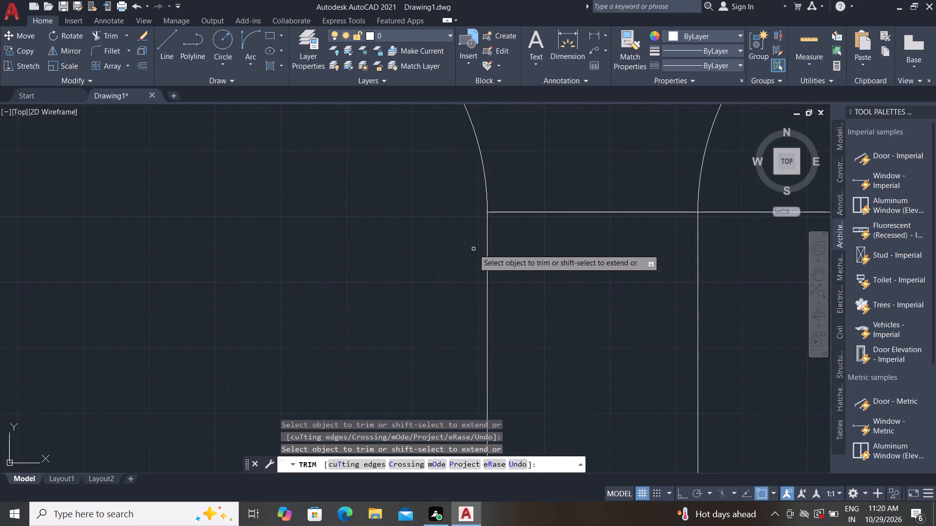
scroll(430, 251, "down", 3)
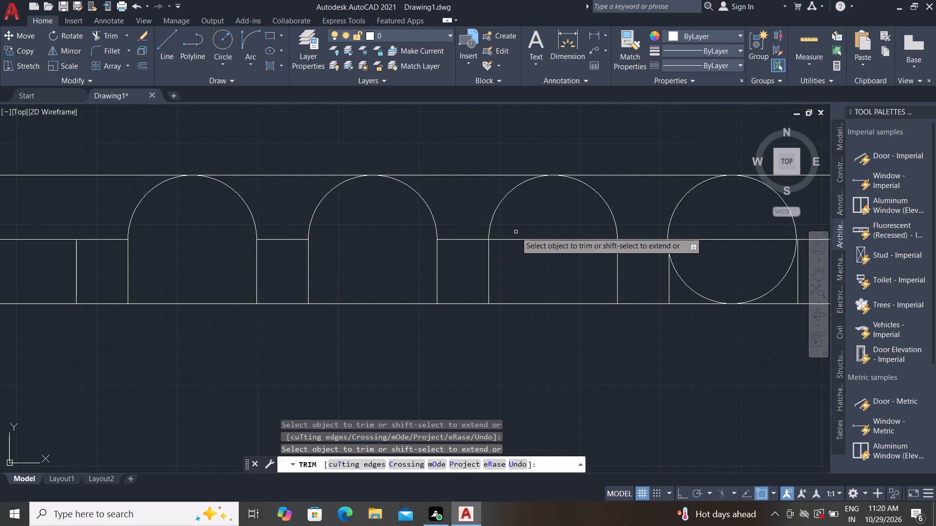
left_click(517, 232)
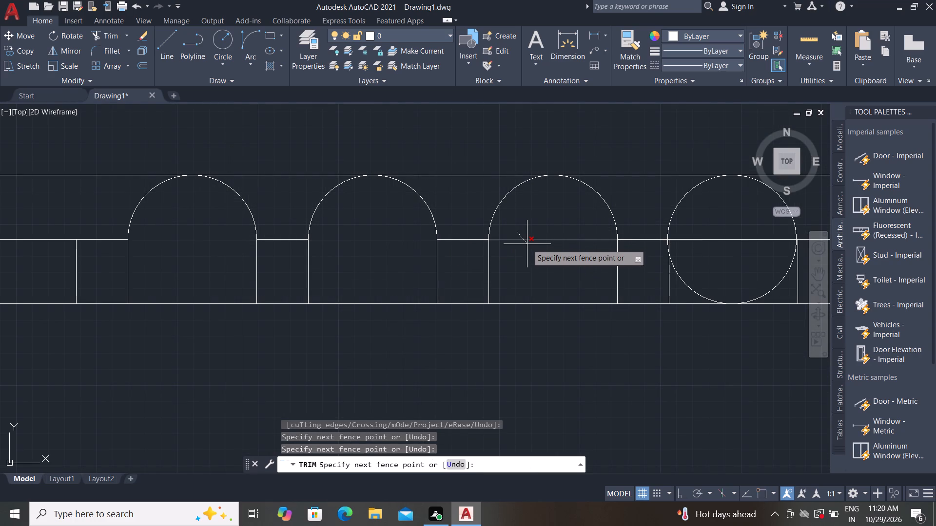
left_click(527, 244)
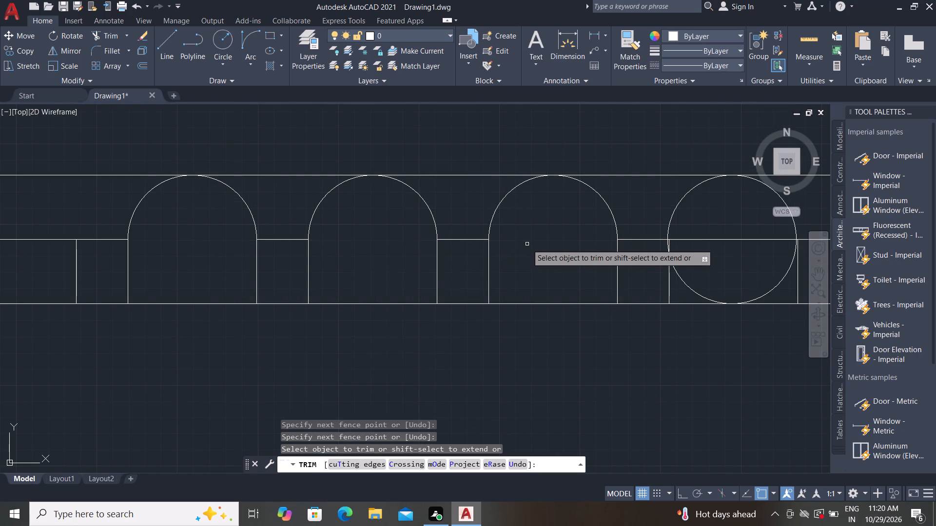
key("Escape")
key("Escape")
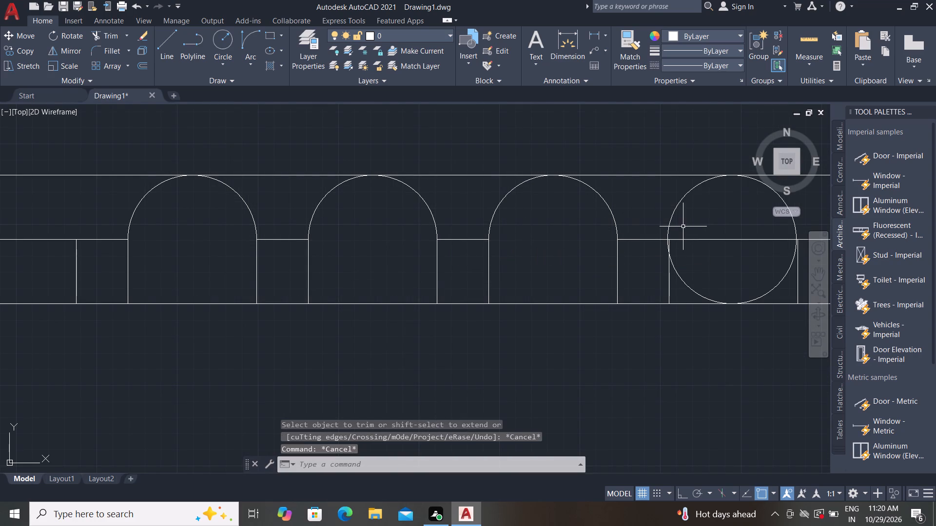
Move the circle in the second wide bay from the right by its left quadrant to the top of the bay's left vertical.
middle_click_drag(649, 213, 636, 209)
middle_click_drag(687, 243, 642, 243)
scroll(622, 218, "up", 2)
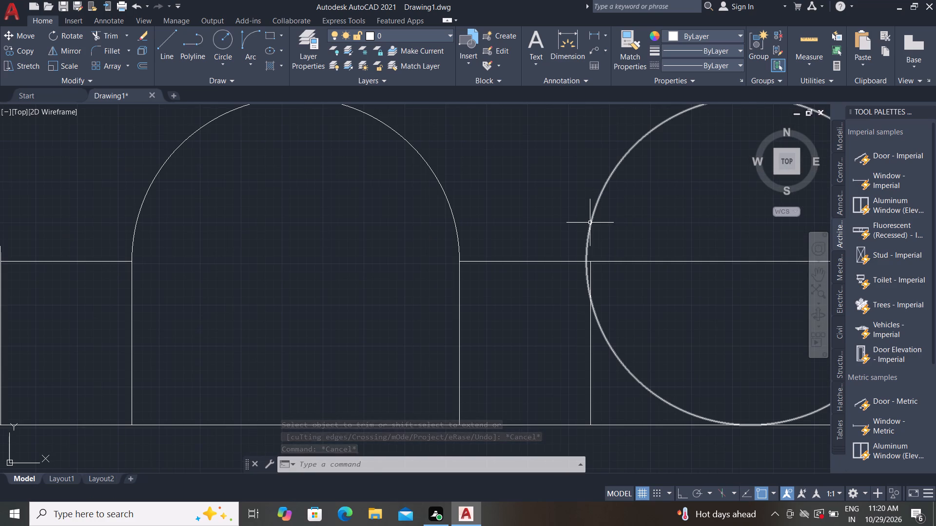
left_click(589, 222)
type("M")
key("space")
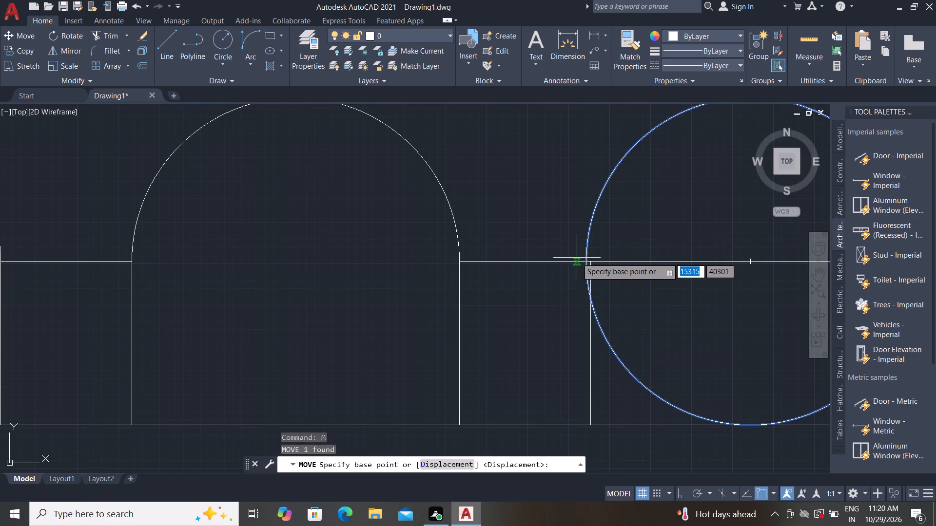
left_click(585, 259)
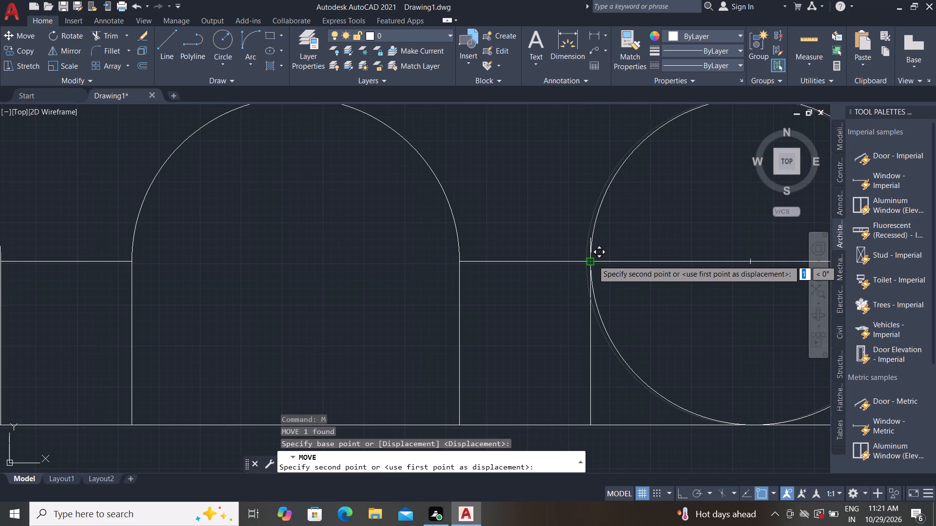
left_click(593, 260)
Trim the circle's lower half and the springing line across the opening in the second wide bay from the right.
scroll(538, 262, "down", 2)
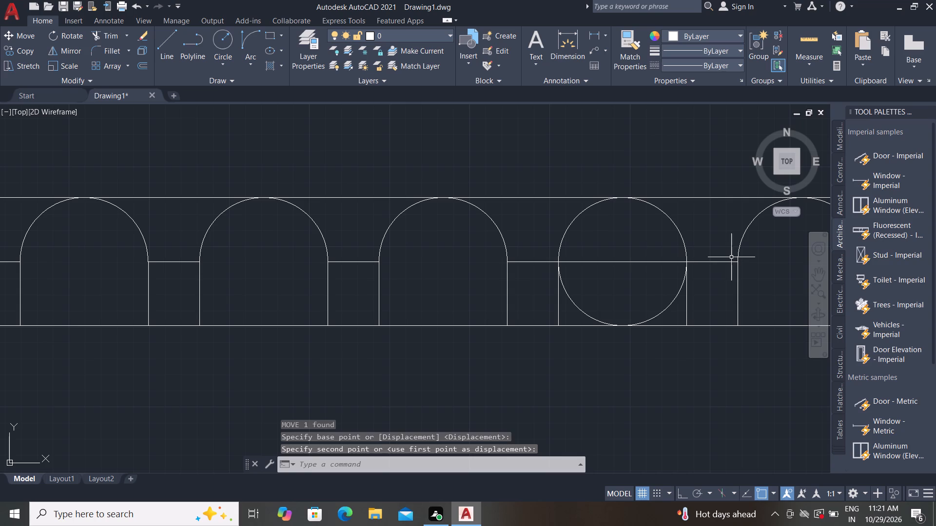
key("t")
key("r")
key("space")
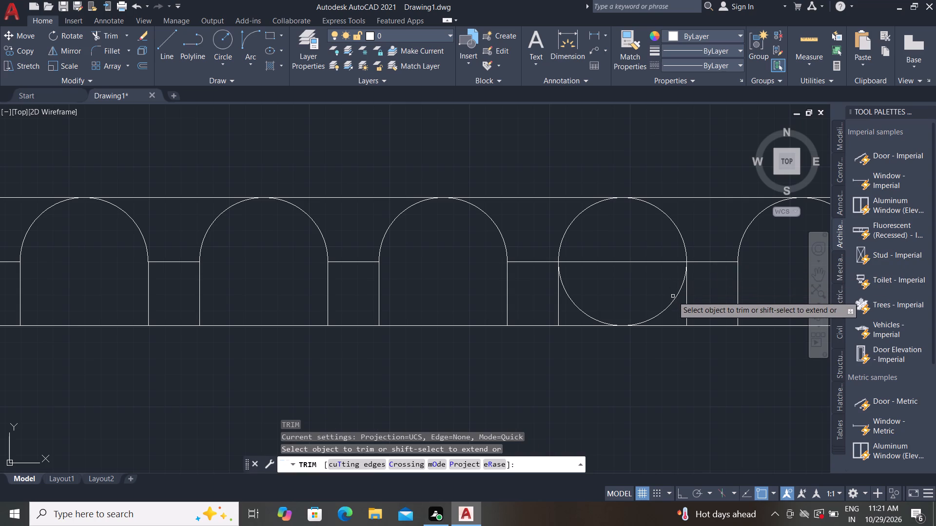
left_click(675, 297)
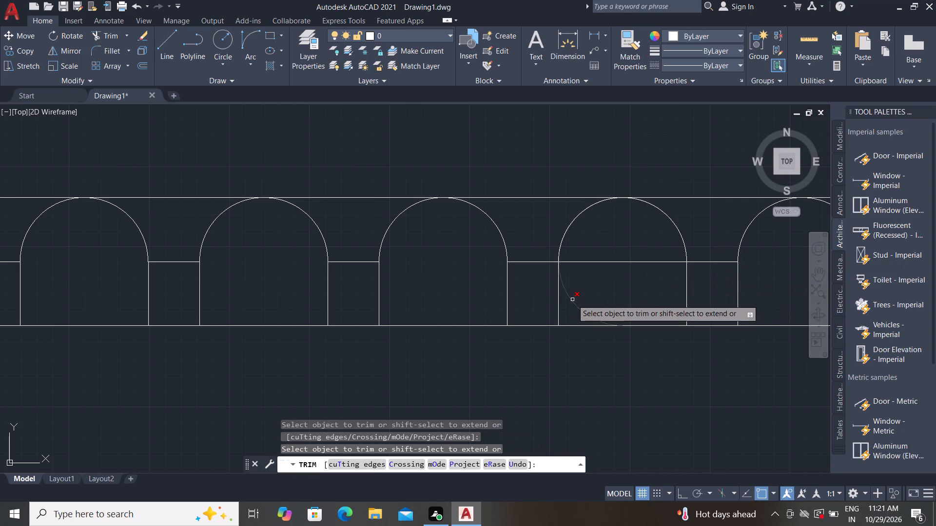
left_click(572, 300)
scroll(596, 302, "down", 1)
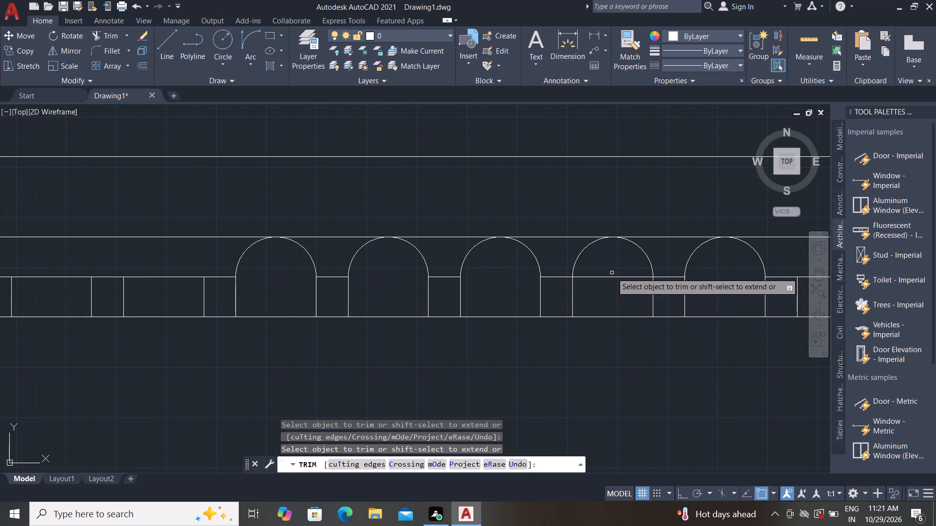
left_click(612, 273)
left_click(612, 283)
scroll(619, 275, "down", 1)
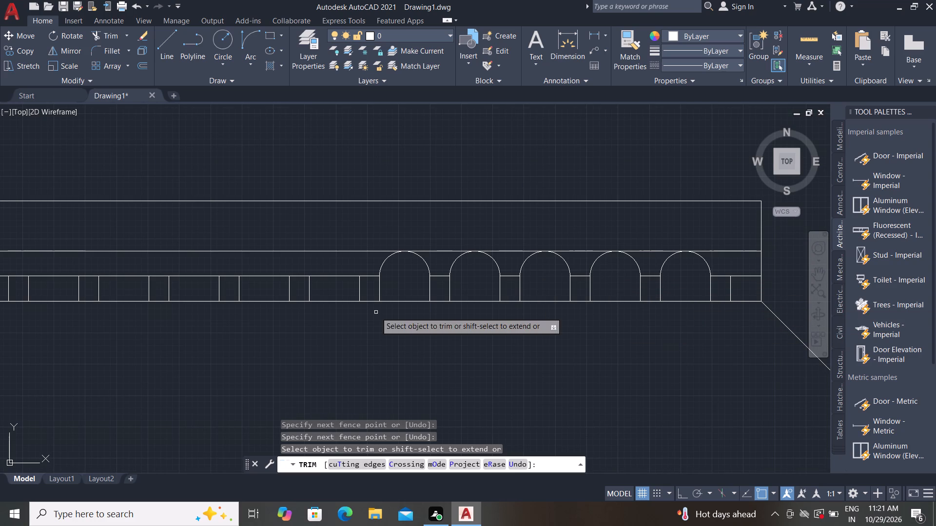
middle_click_drag(379, 314, 757, 360)
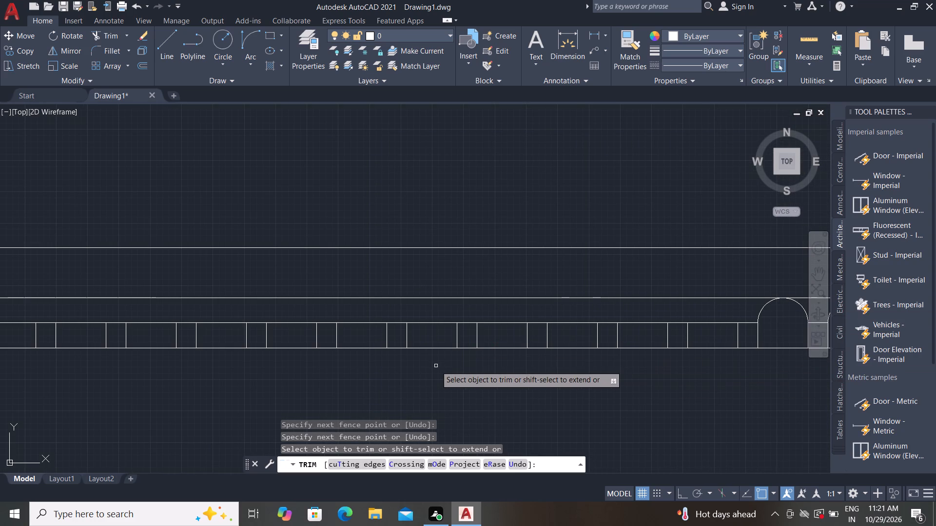
key("Escape")
Copy the leftmost arch by its left end onto the next five wide bays to its left, spaced 140 apart.
type("CO")
key("space")
scroll(559, 394, "down", 1)
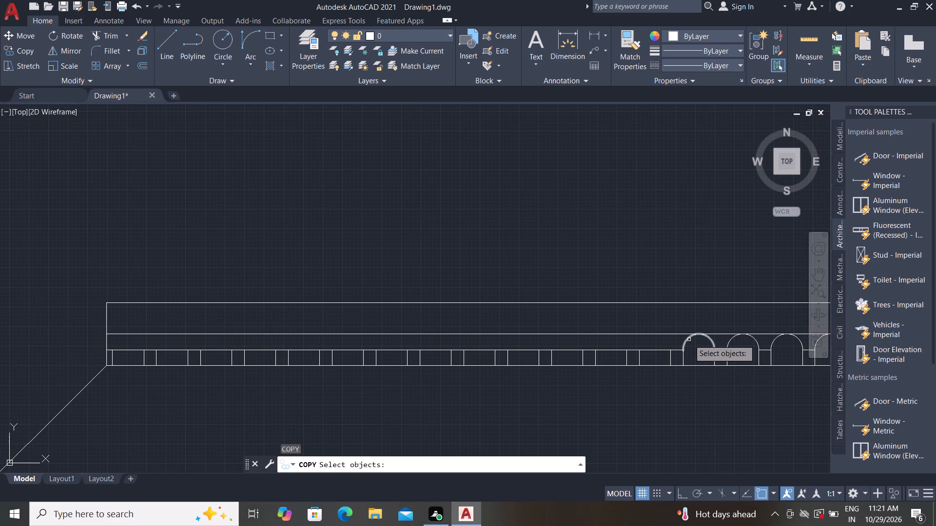
left_click(688, 339)
scroll(688, 339, "up", 3)
right_click(661, 359)
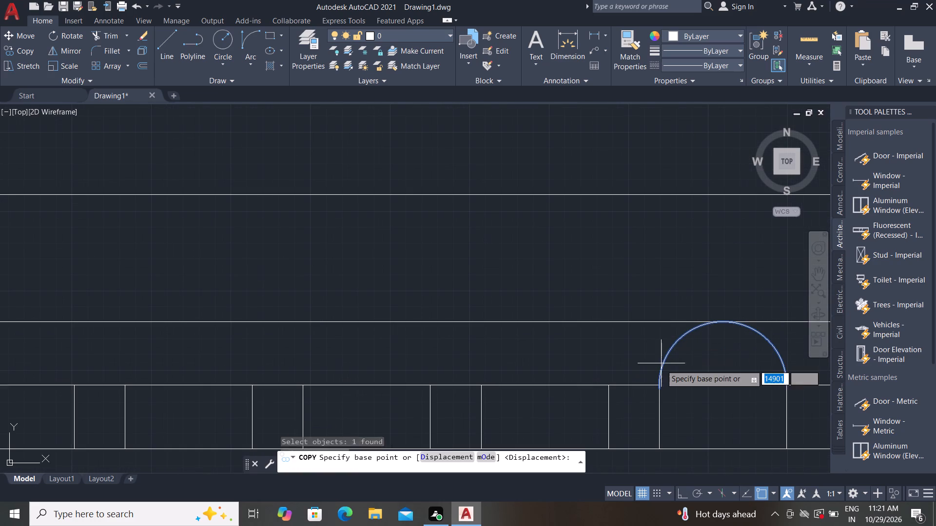
scroll(659, 386, "up", 3)
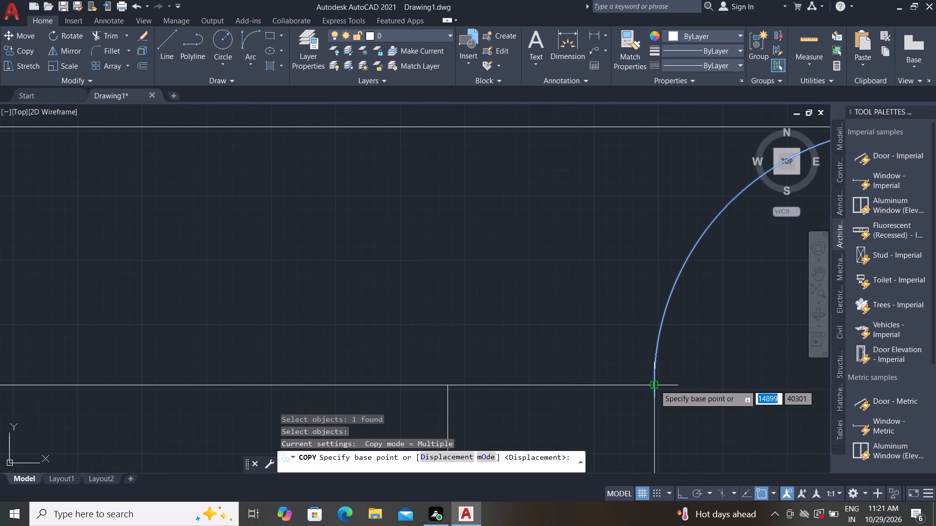
left_click(653, 384)
scroll(669, 352, "down", 3)
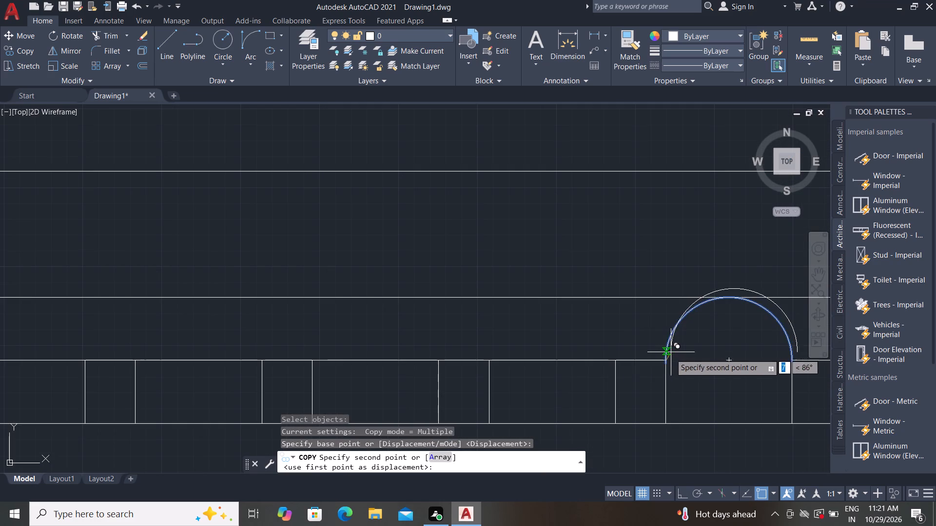
left_click(490, 360)
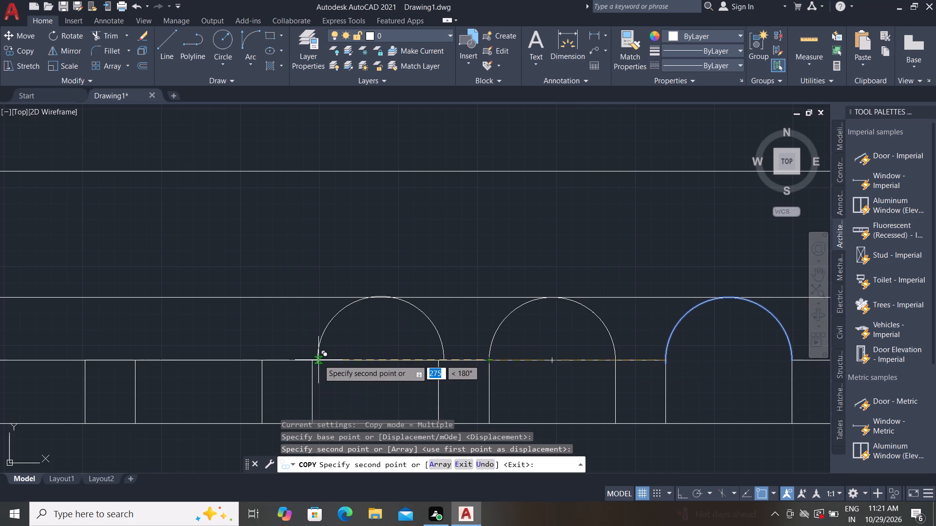
left_click(314, 359)
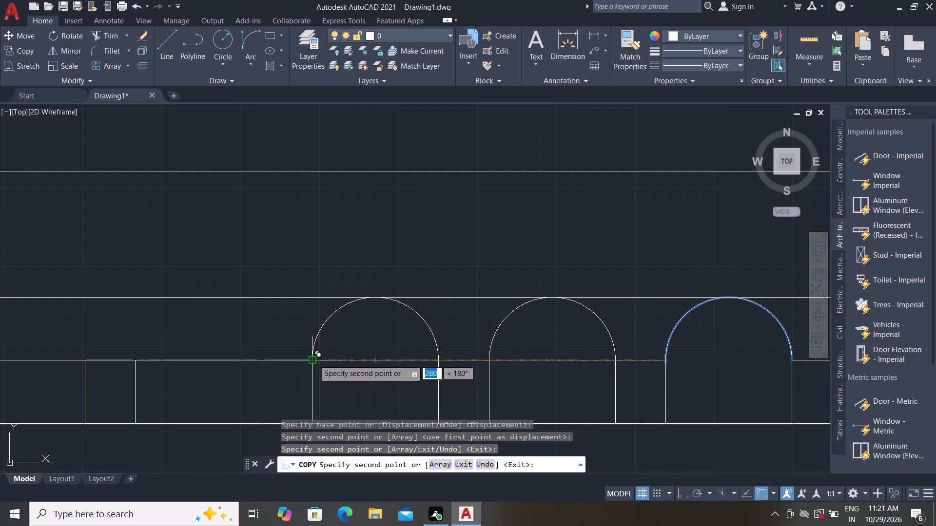
middle_click_drag(248, 345, 369, 329)
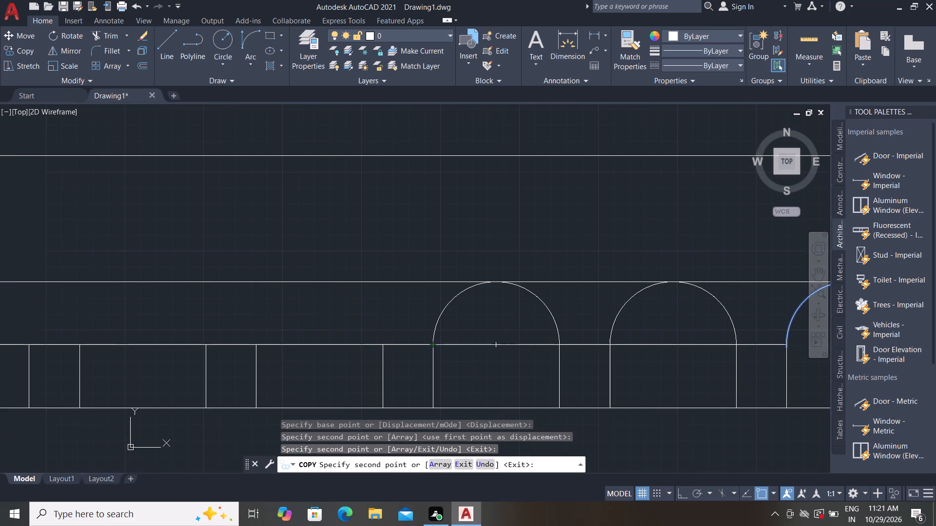
scroll(374, 319, "down", 1)
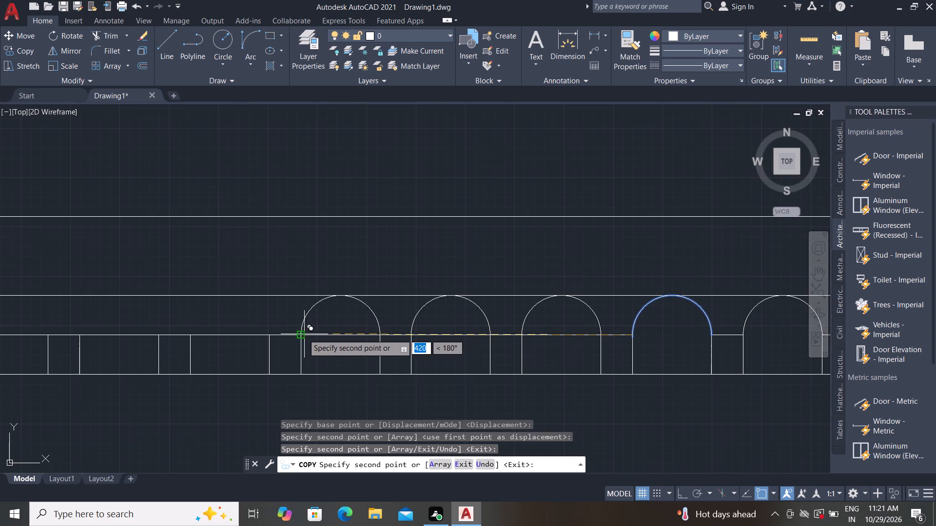
scroll(302, 334, "up", 2)
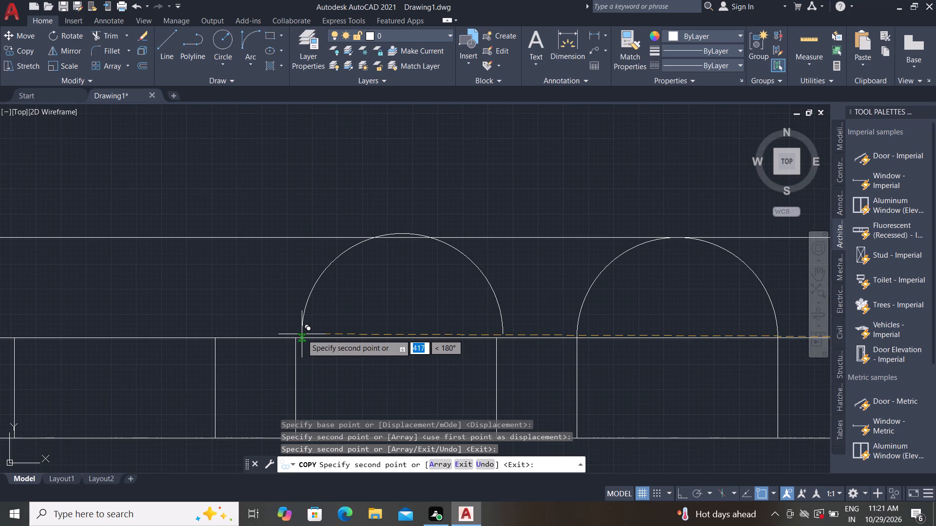
left_click(293, 339)
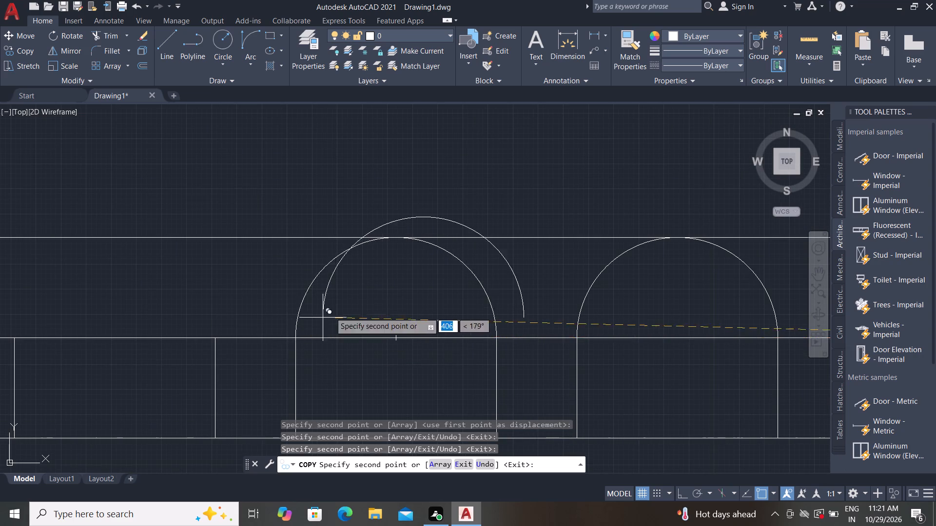
scroll(380, 297, "down", 2)
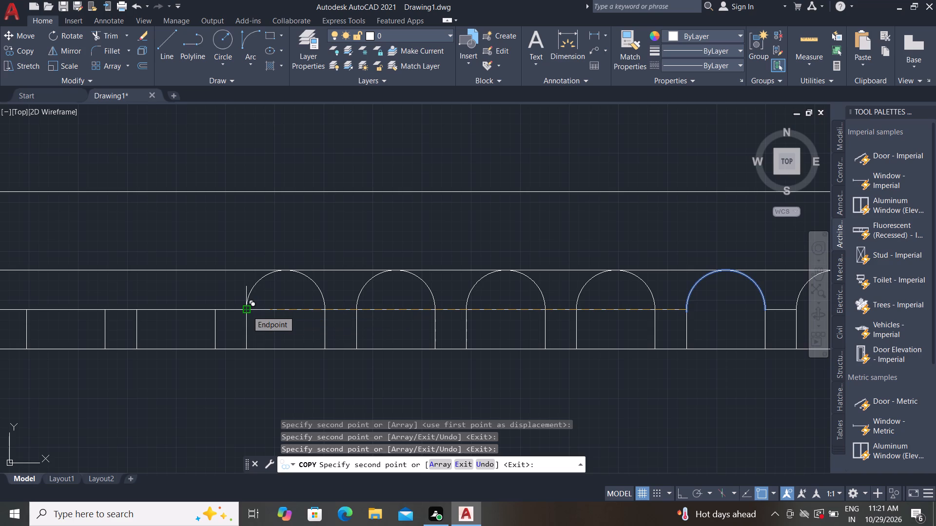
left_click(247, 311)
scroll(408, 305, "down", 1)
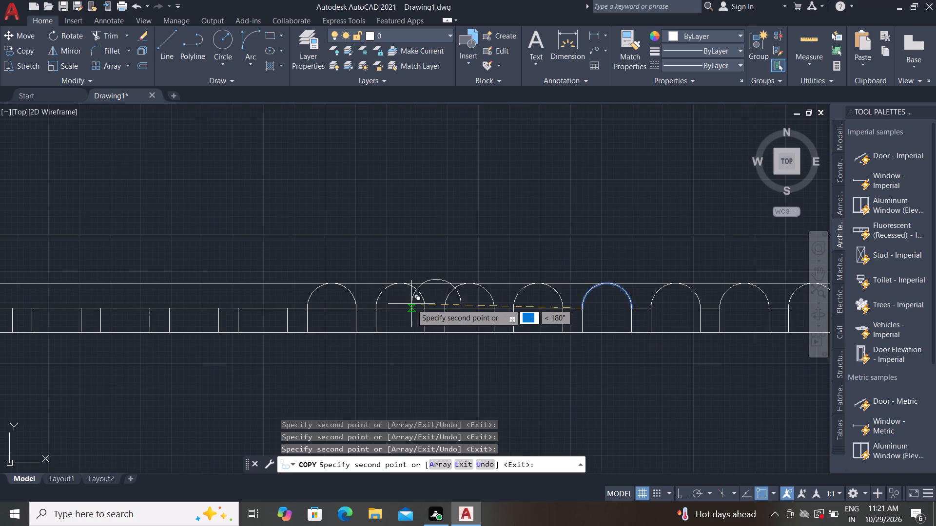
scroll(394, 315, "down", 1)
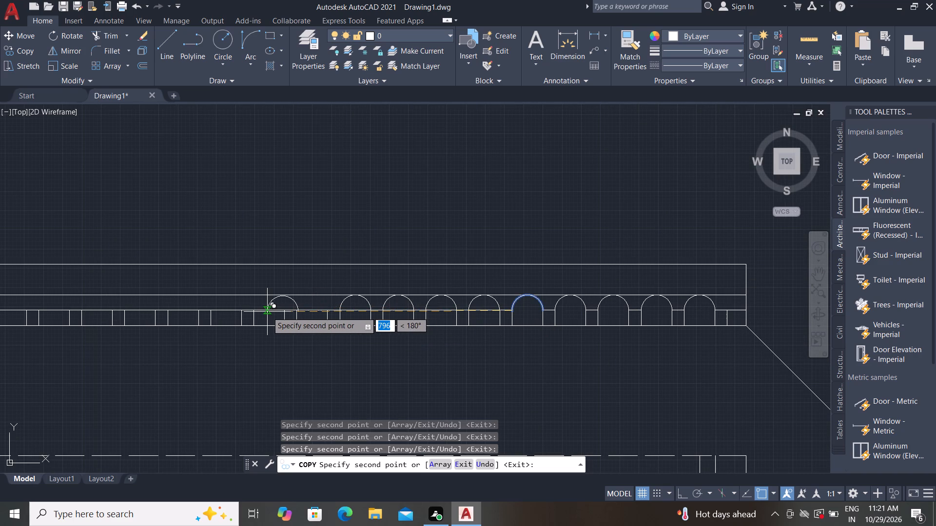
scroll(271, 313, "up", 2)
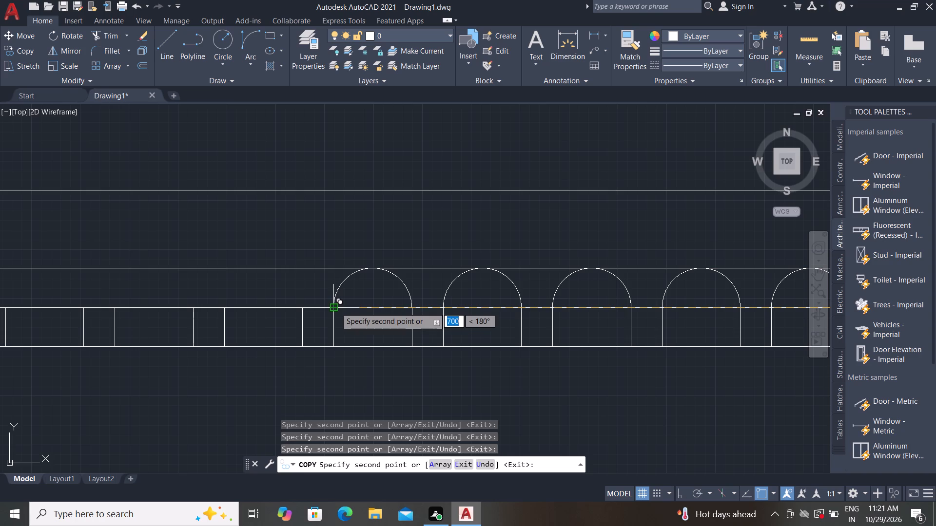
left_click(336, 307)
key("Escape")
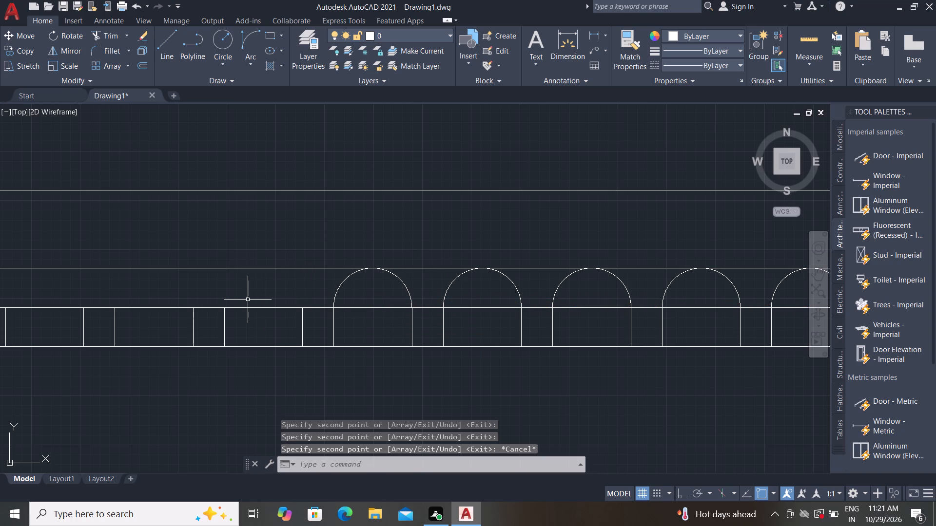
Copy the leftmost arch by its left end onto the next four wide bays to its left, spaced 140 apart.
left_click(342, 283)
type("CO")
key("space")
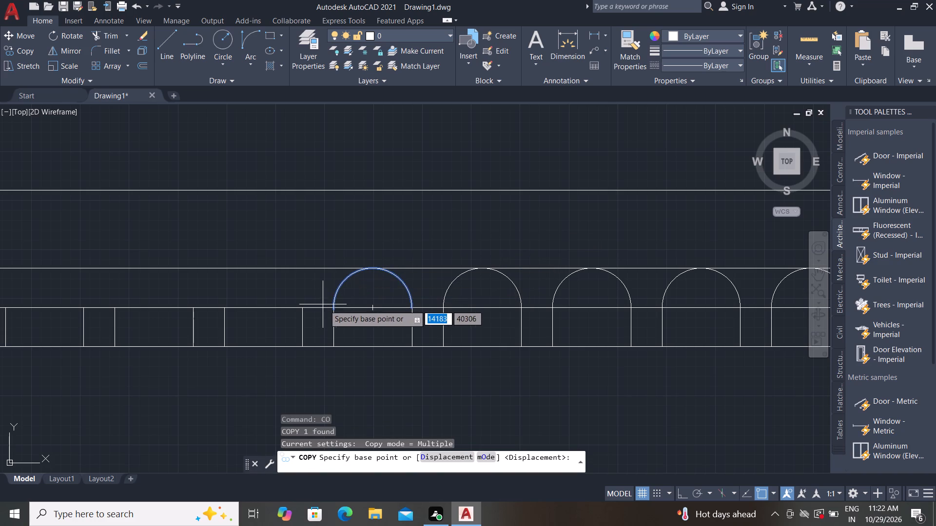
left_click(332, 308)
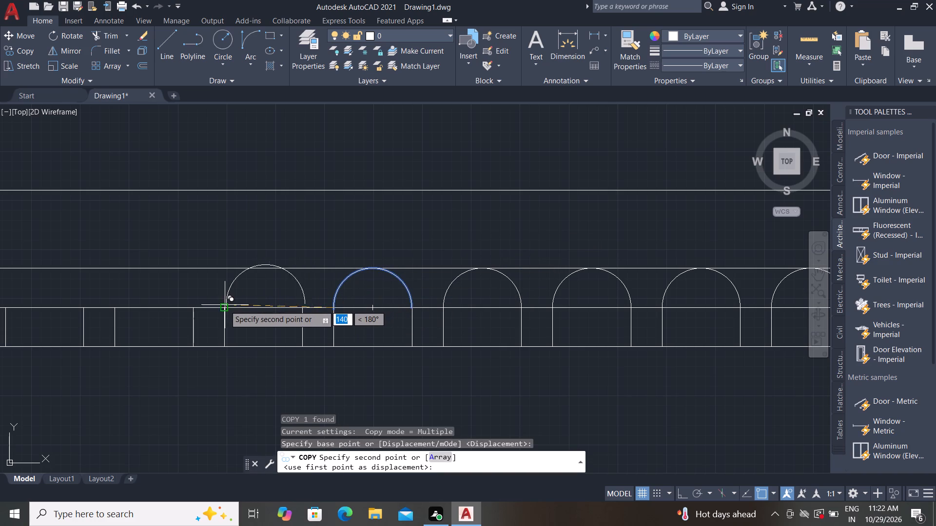
left_click(224, 306)
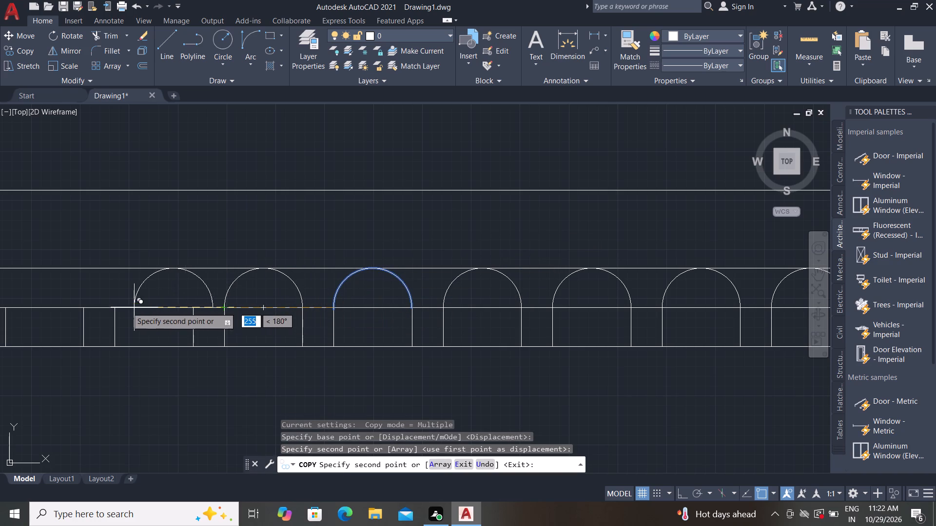
left_click(115, 307)
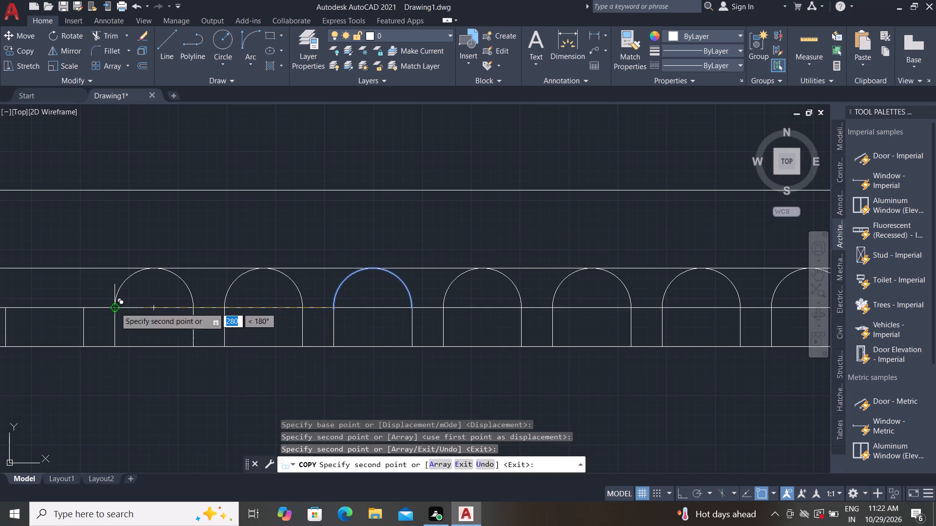
scroll(344, 331, "down", 2)
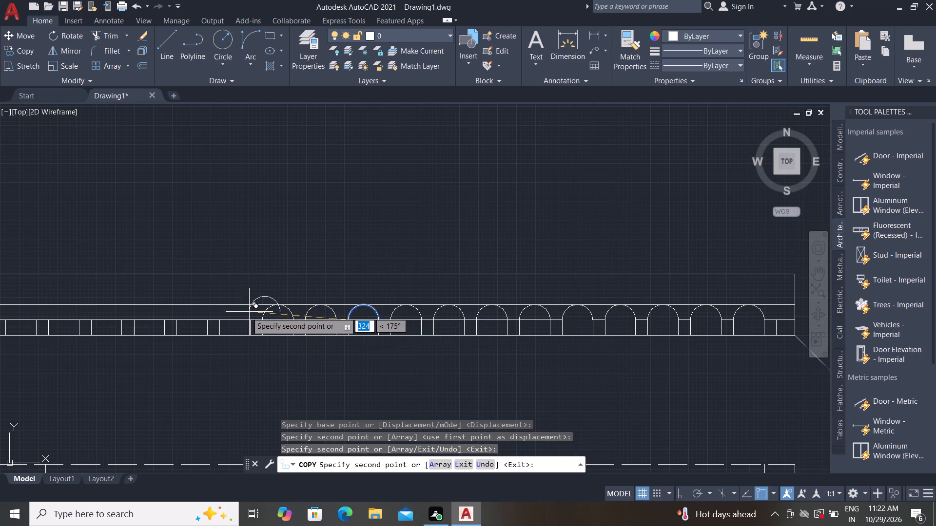
scroll(221, 317, "up", 4)
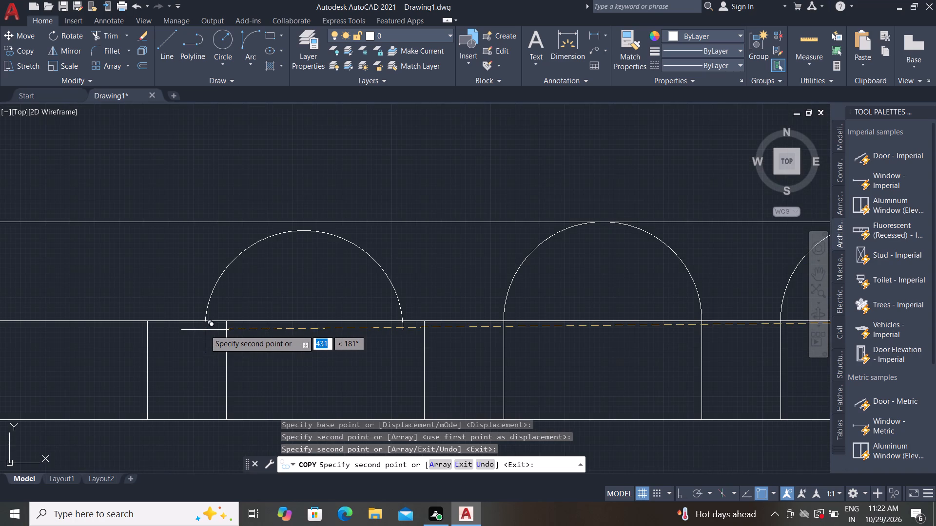
left_click(230, 322)
scroll(355, 331, "down", 2)
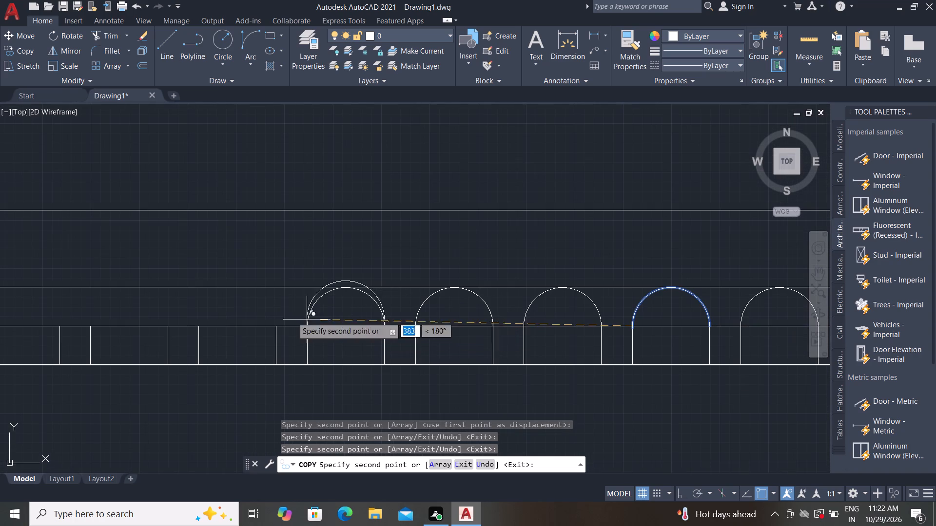
left_click(198, 324)
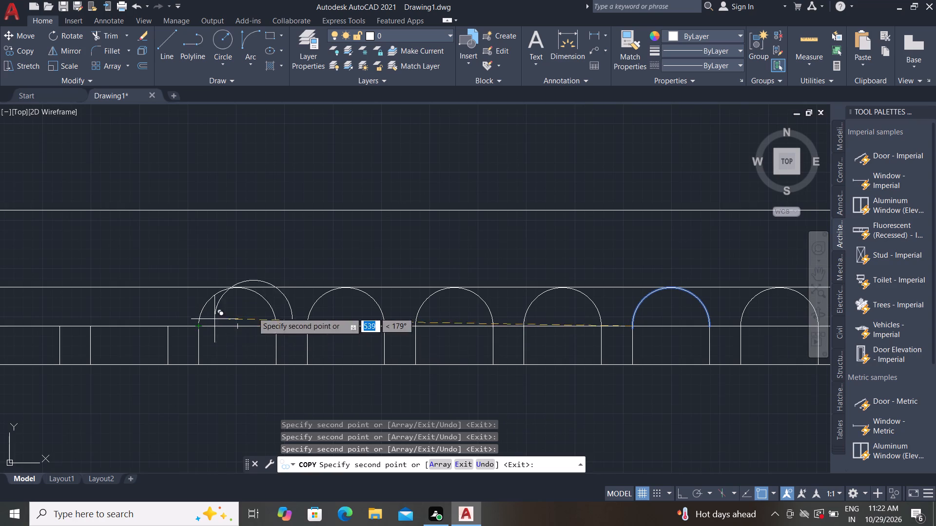
Continue the arch copies onto the last four wide bays, up to the strip's left end, at the same 140 spacing.
scroll(326, 311, "down", 1)
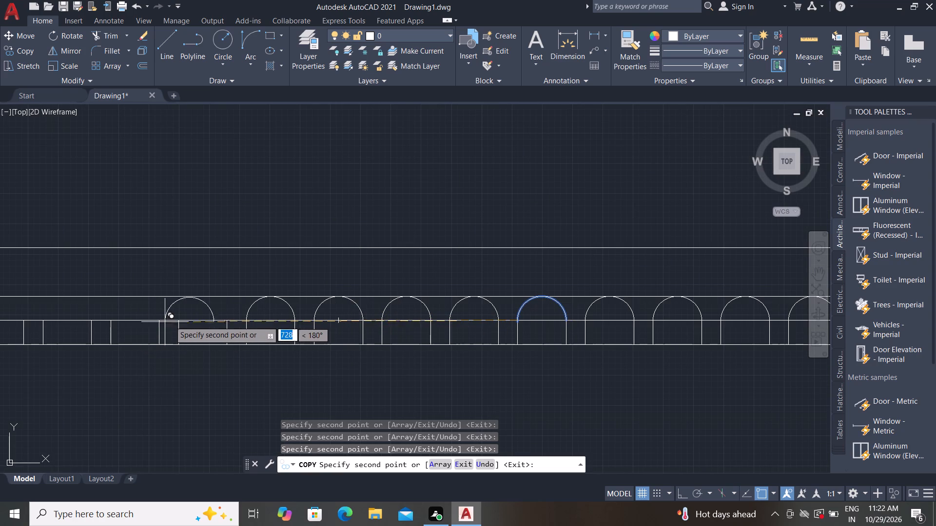
left_click(177, 318)
scroll(330, 354, "down", 1)
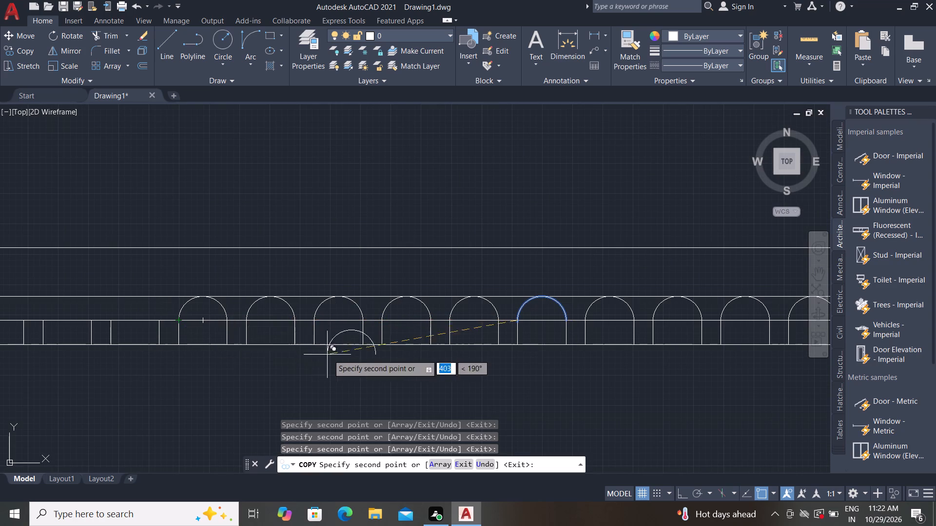
scroll(195, 333, "up", 2)
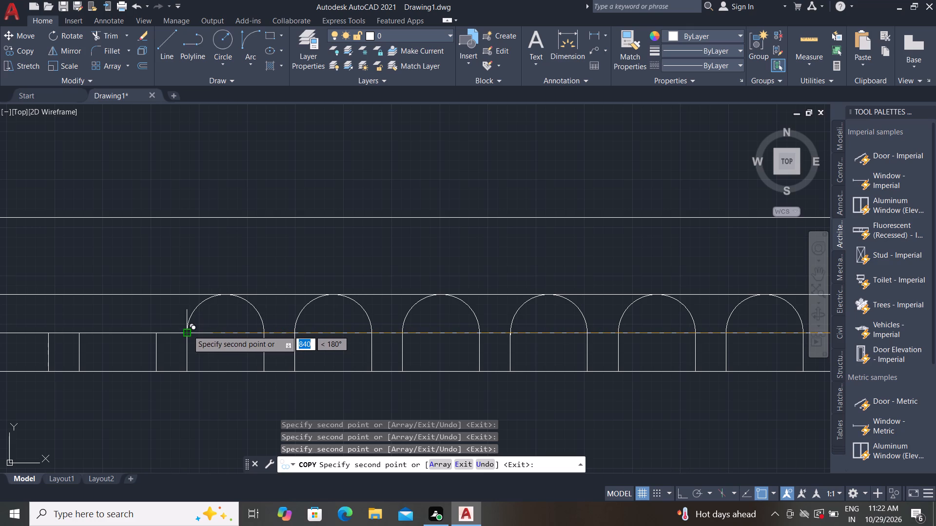
left_click(188, 330)
scroll(394, 397, "down", 1)
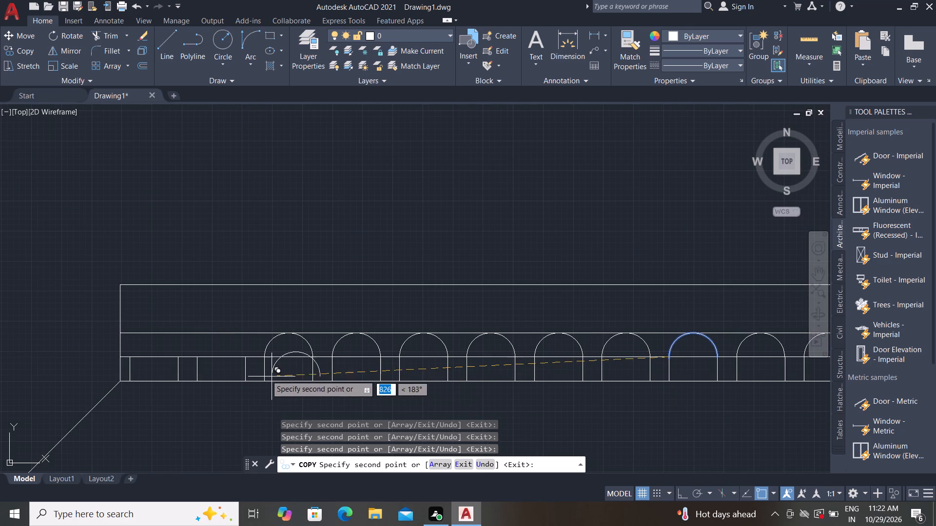
left_click(196, 359)
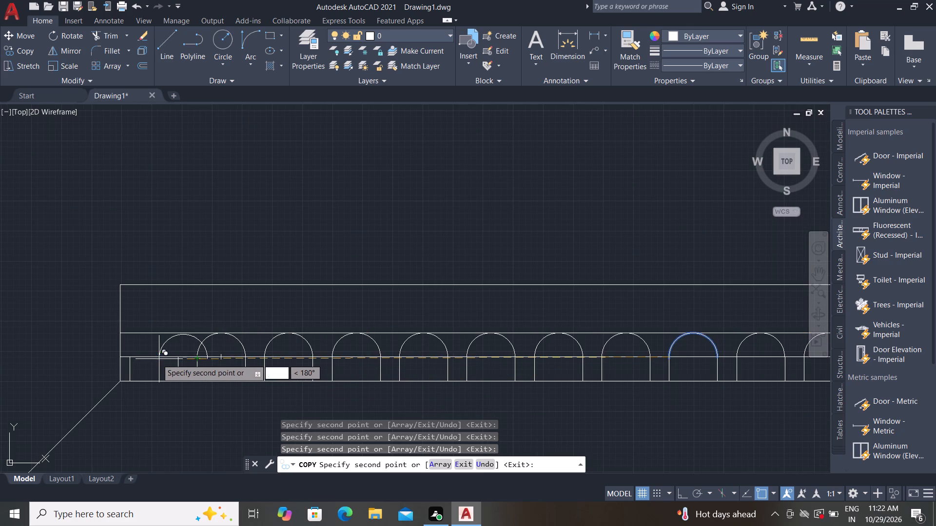
left_click(126, 359)
key("Escape")
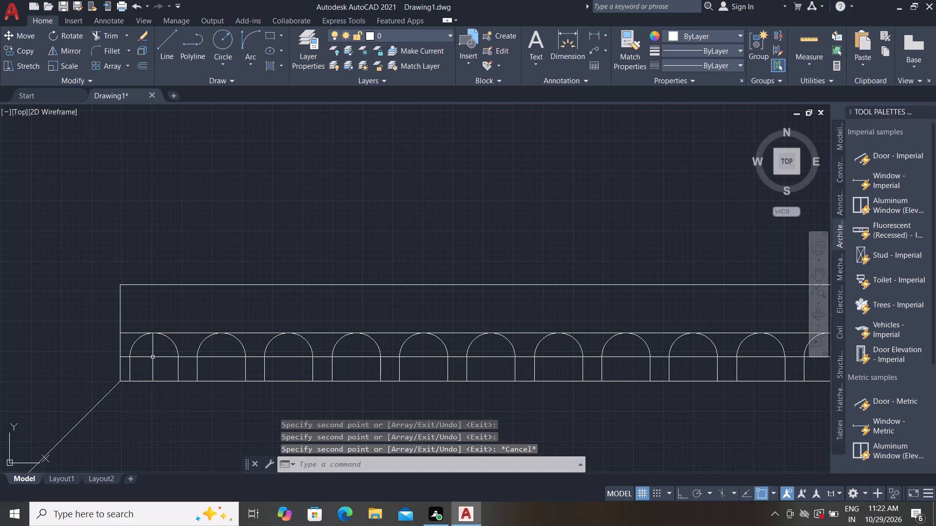
Erase the remaining springing line through the left arches and the long horizontal line touching the arch crowns.
left_click(145, 359)
key("Delete")
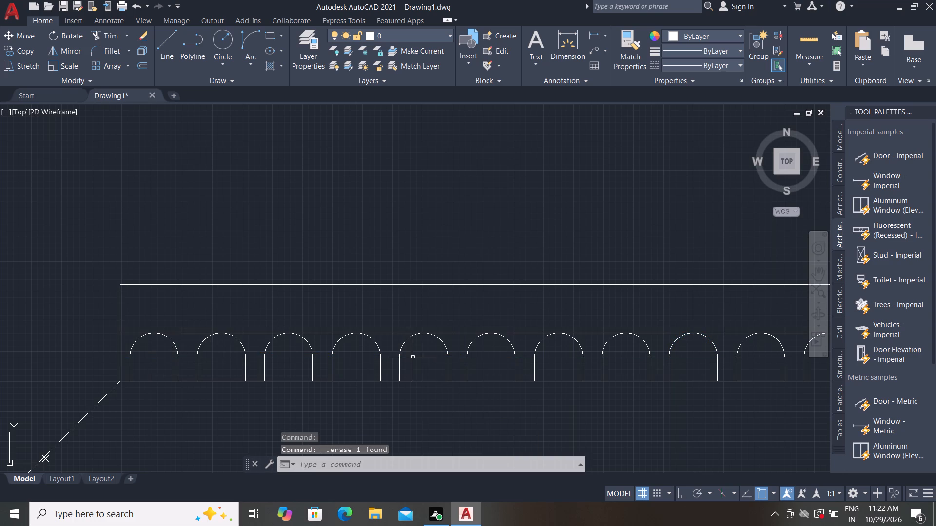
scroll(468, 357, "down", 1)
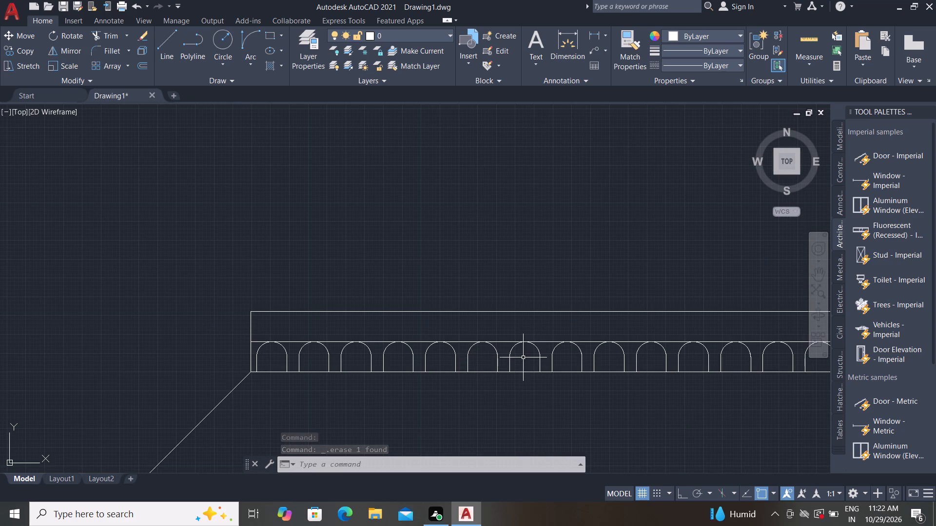
left_click(537, 341)
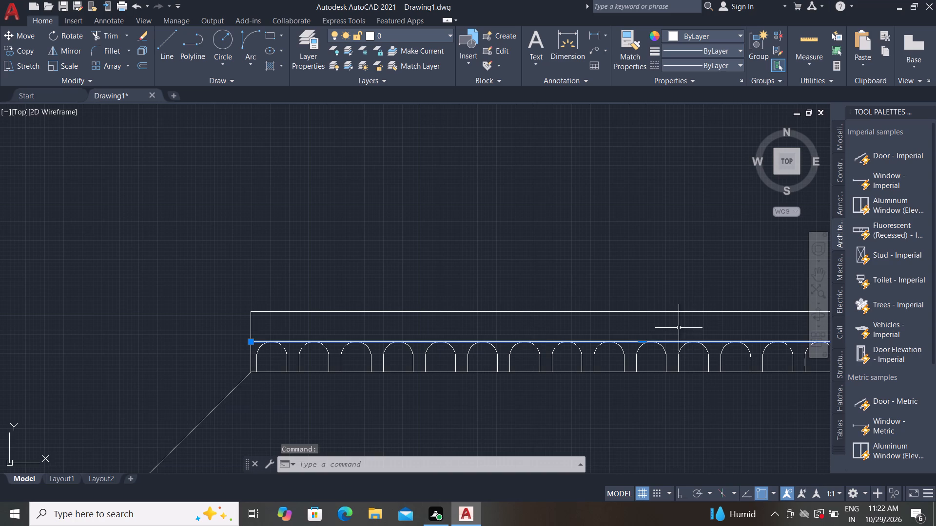
key("Delete")
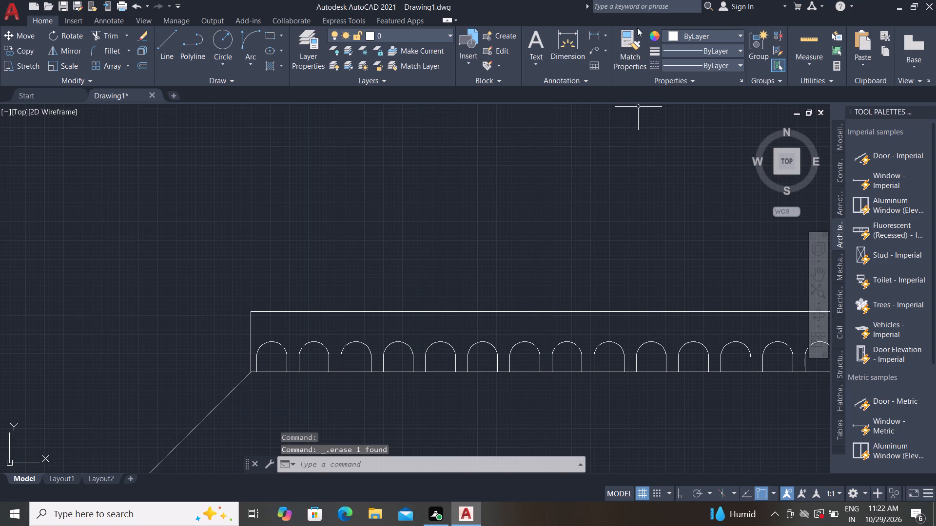
Add a radius dimension to the seventh arch from the left, placing its text above the baluster strip.
left_click(606, 49)
left_click(604, 31)
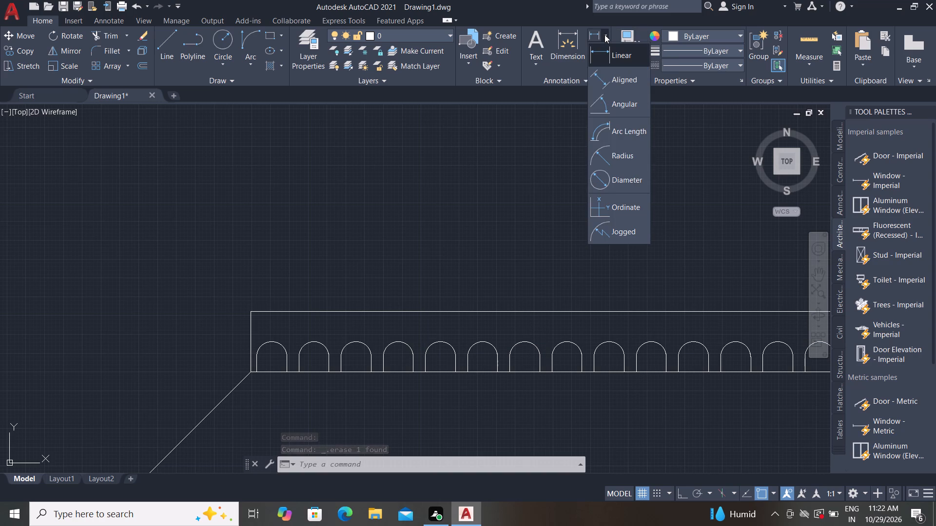
left_click(597, 148)
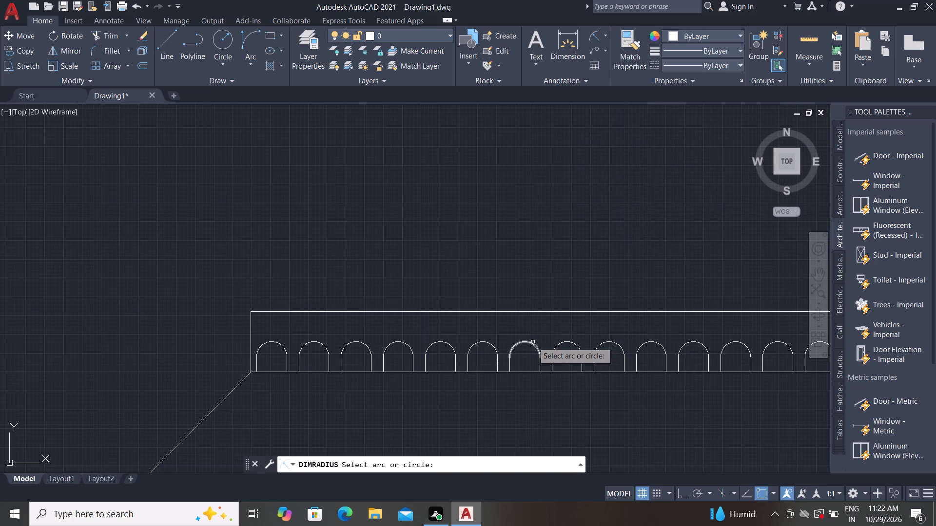
left_click(529, 342)
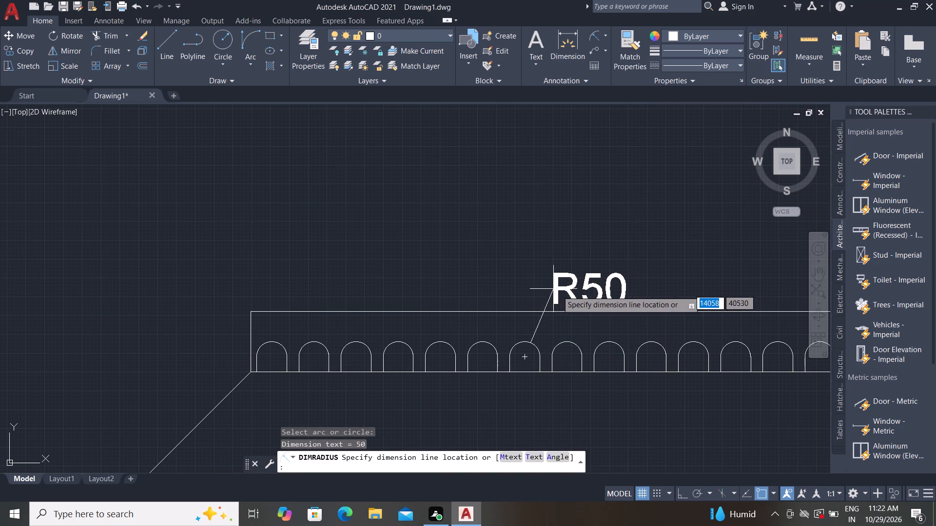
left_click(579, 283)
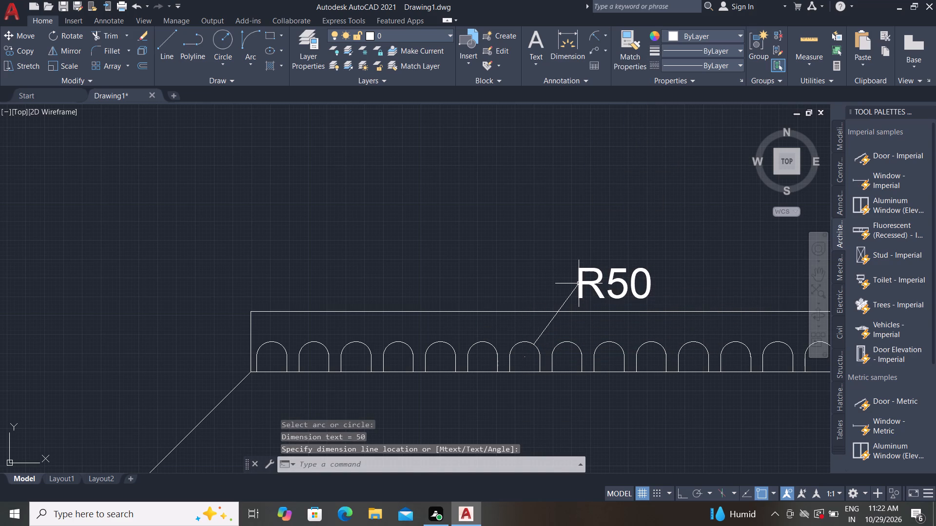
Set the arch radius dimension's arrow size to 60 in its properties.
left_click(544, 331)
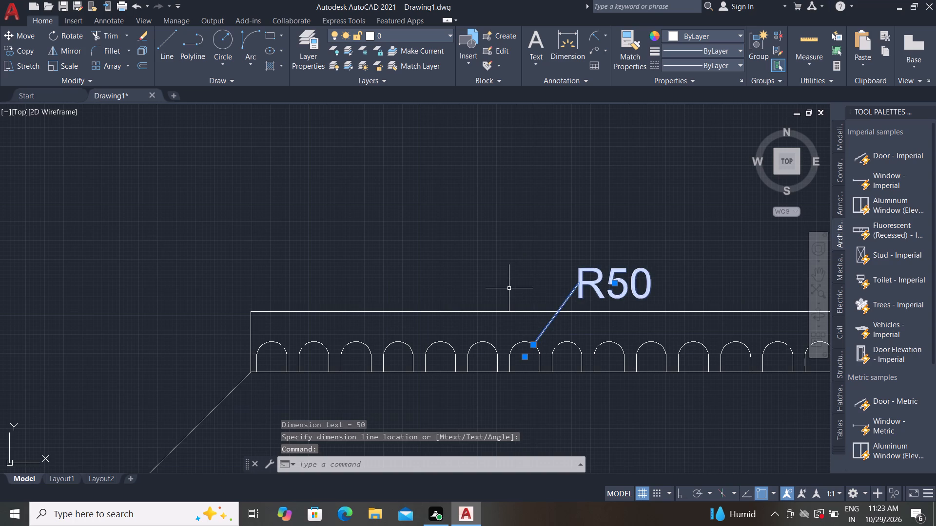
key("p")
type("R")
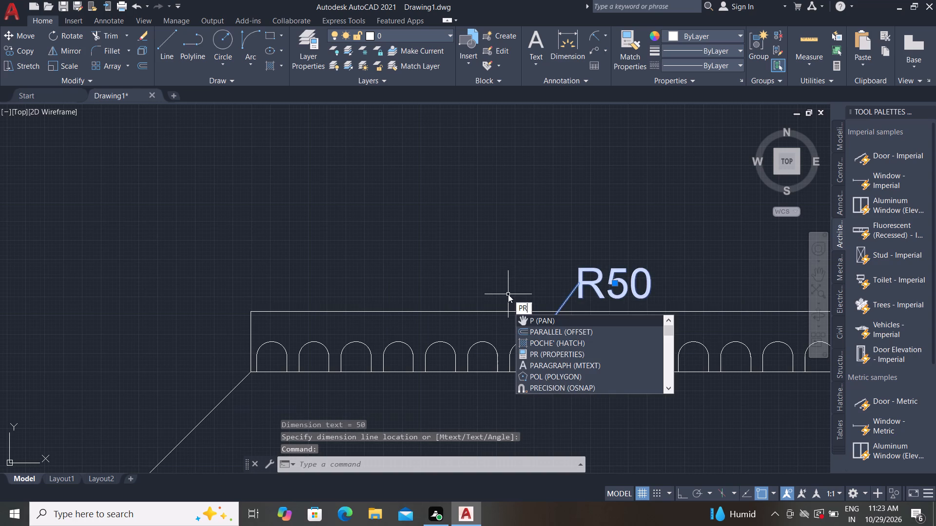
key("space")
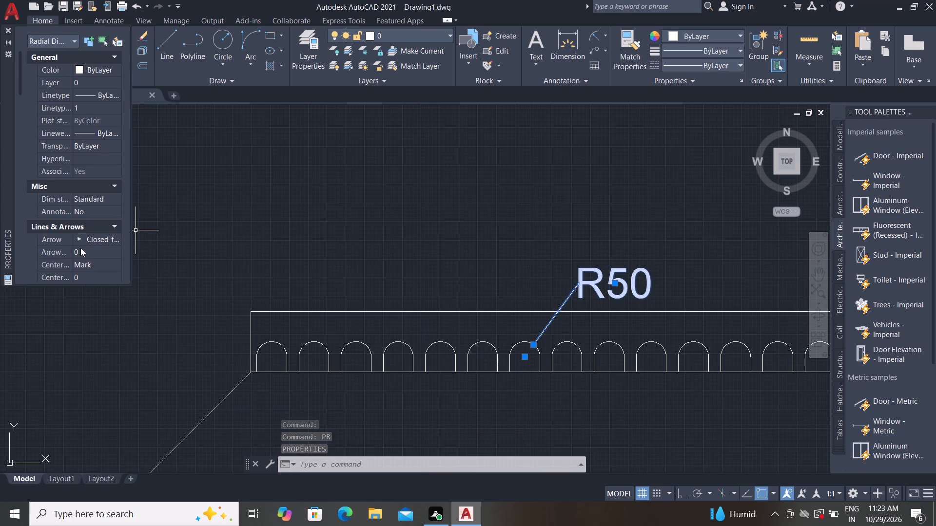
scroll(80, 248, "down", 1)
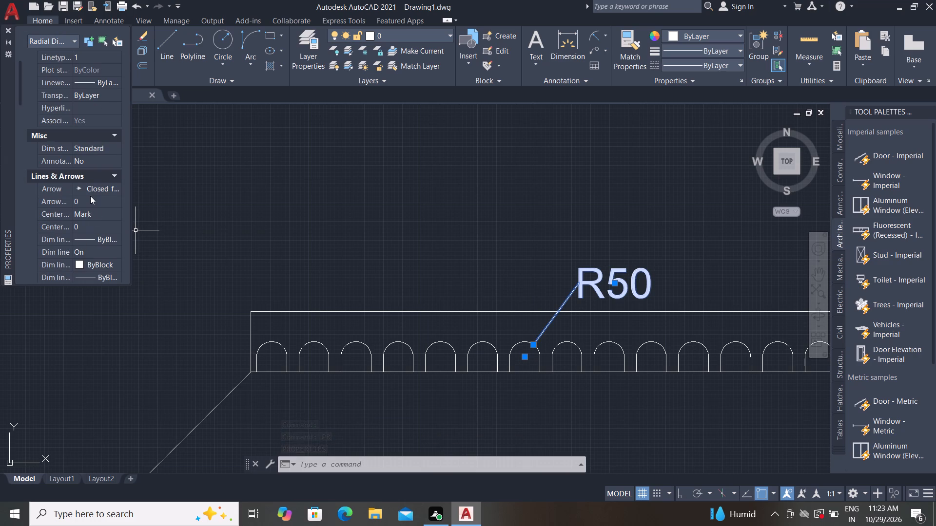
left_click(89, 200)
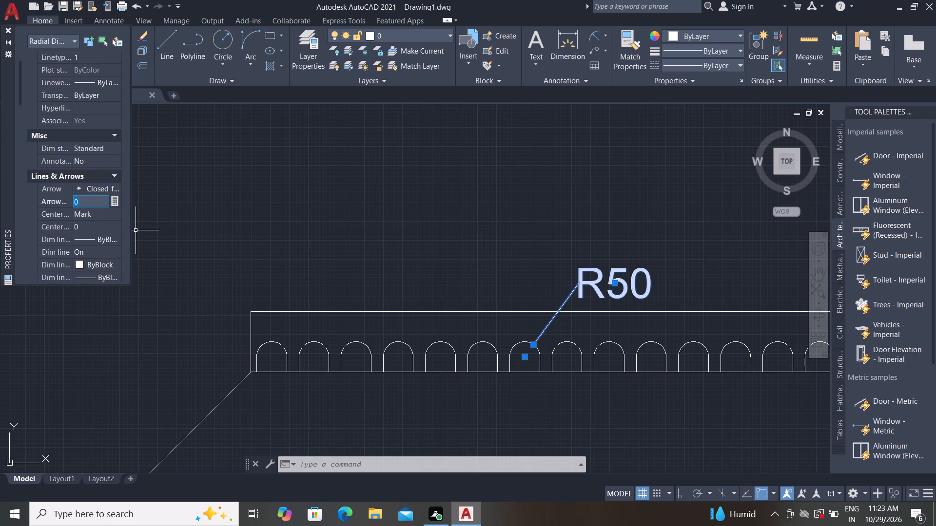
key("BackSpace")
type("60")
key("Return")
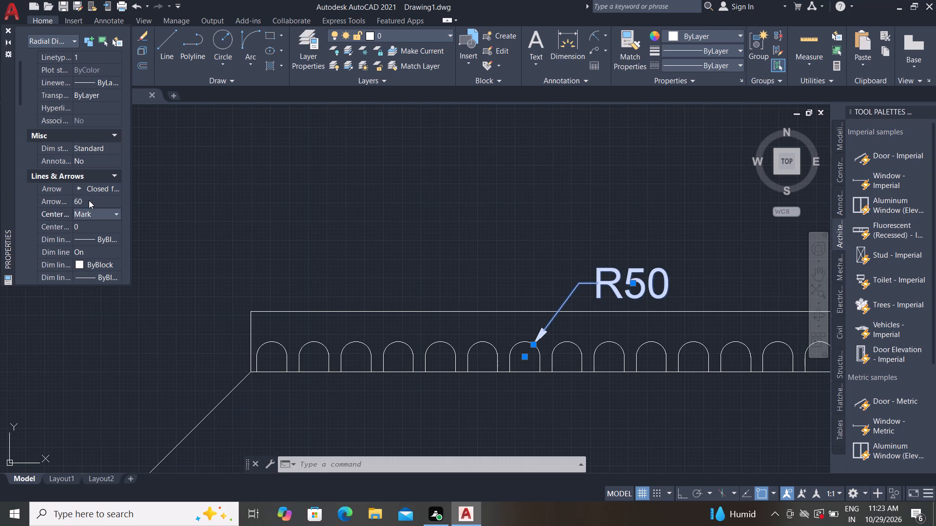
left_click(8, 28)
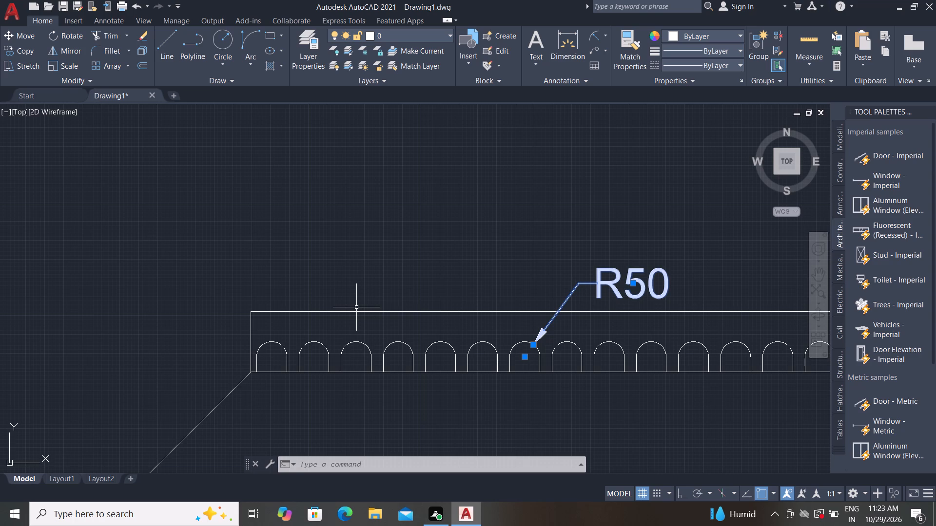
key("Escape")
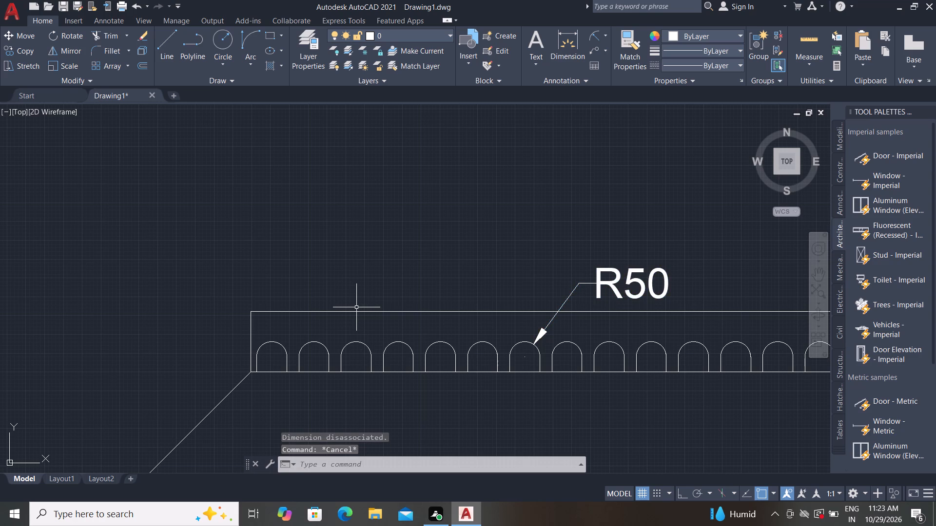
key("Escape")
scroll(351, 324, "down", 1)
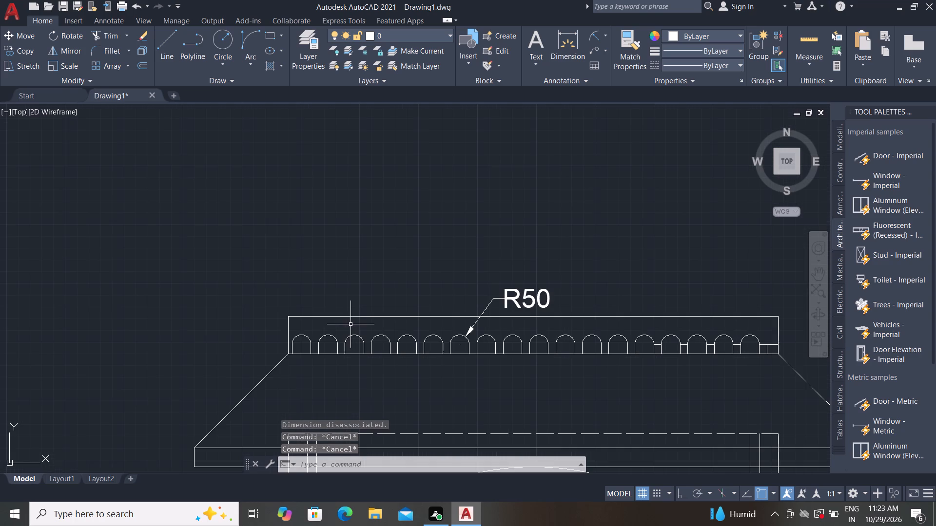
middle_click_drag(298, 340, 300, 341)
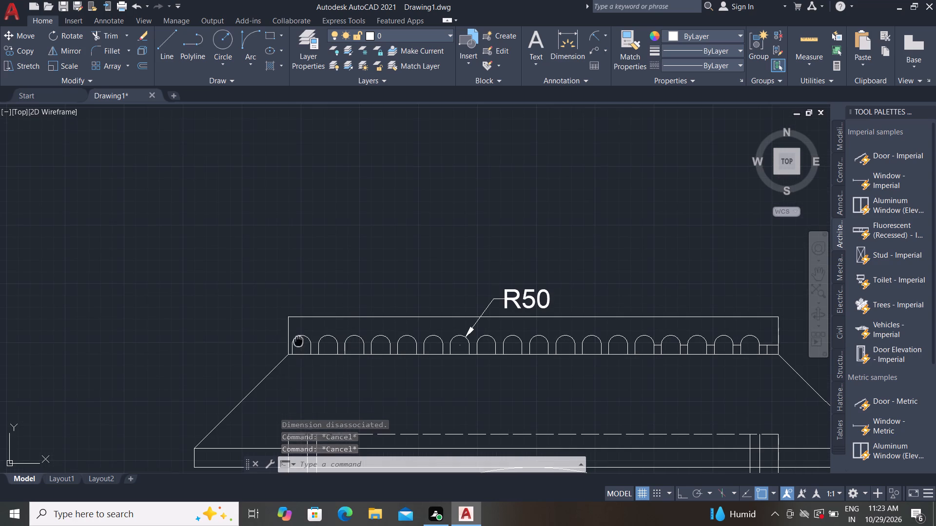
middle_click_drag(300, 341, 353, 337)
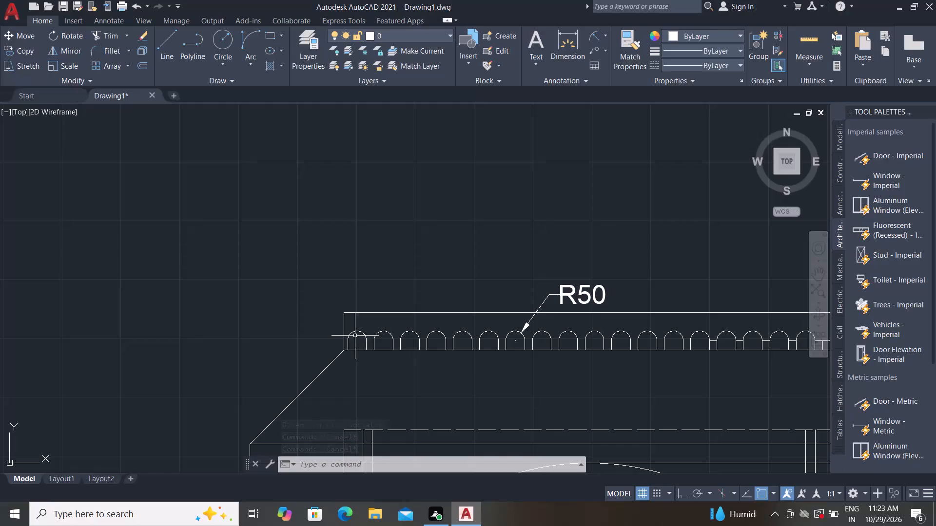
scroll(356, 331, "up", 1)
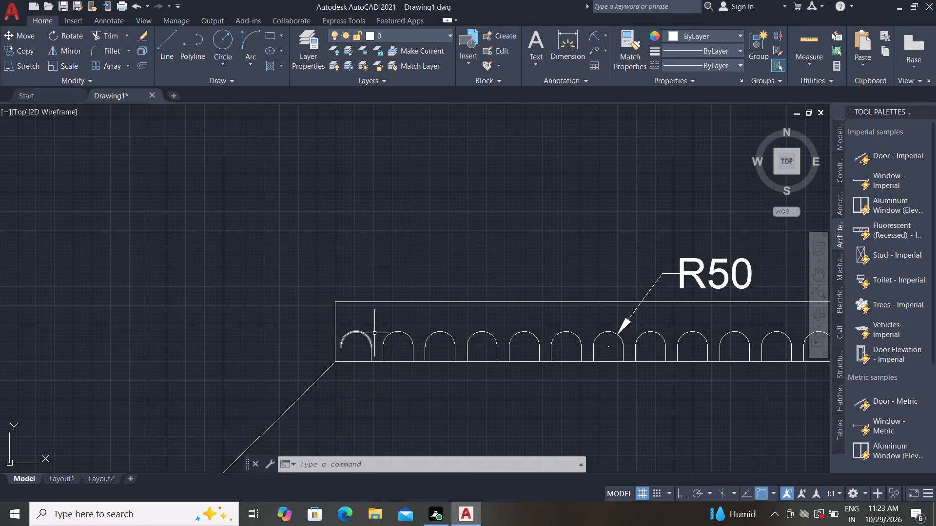
Offset the baluster strip's top line 100 downward to the level of the arch crowns.
scroll(418, 359, "up", 1)
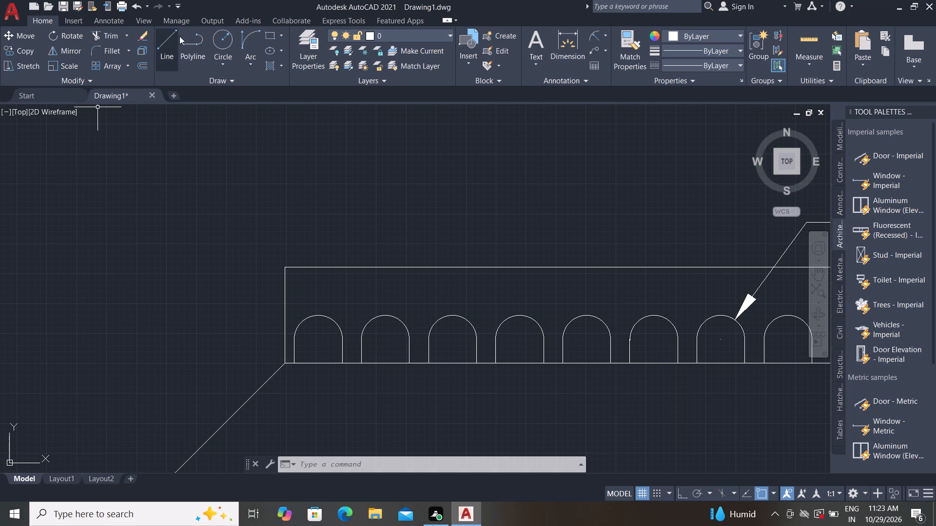
key("grave")
key("Escape")
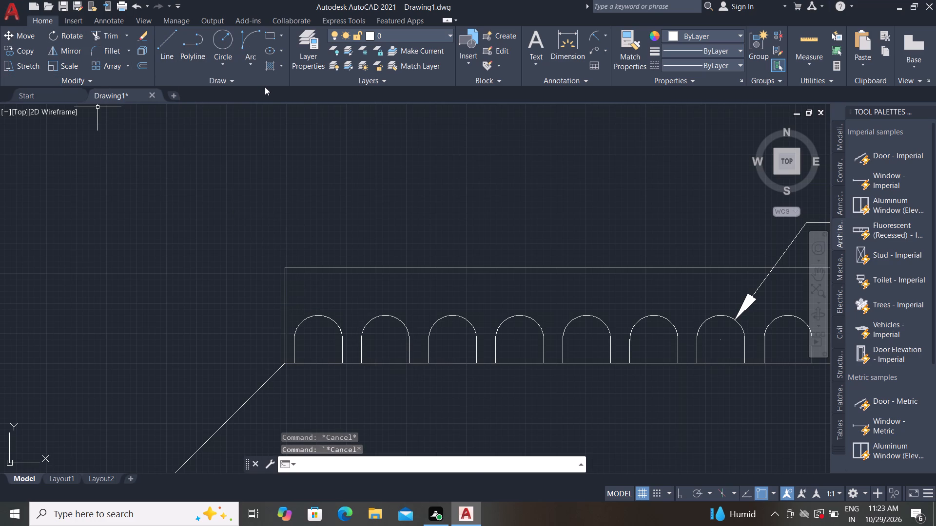
key("o")
key("space")
type("100")
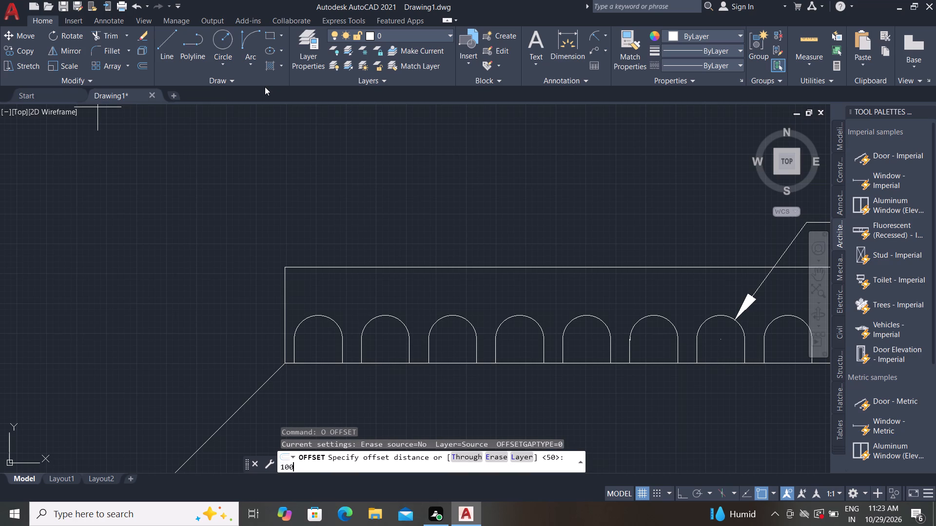
key("space")
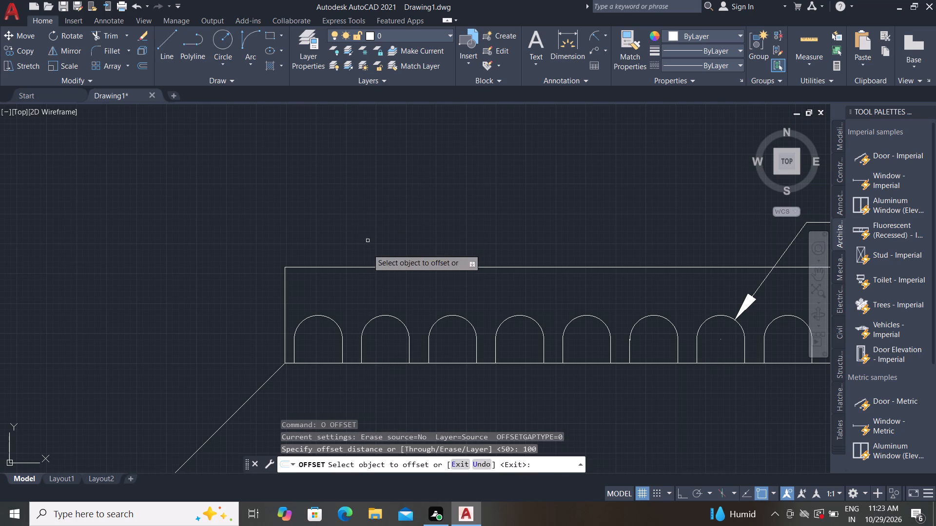
left_click(368, 266)
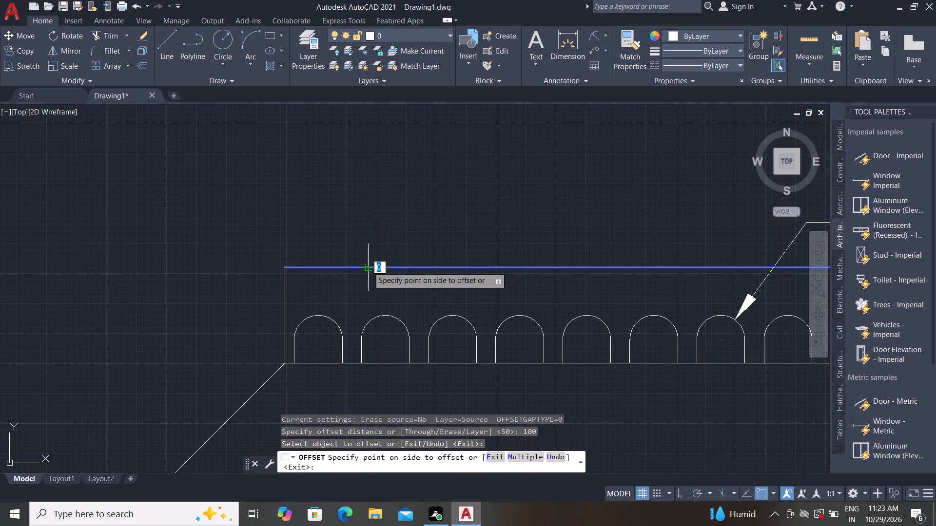
left_click(367, 293)
key("Escape")
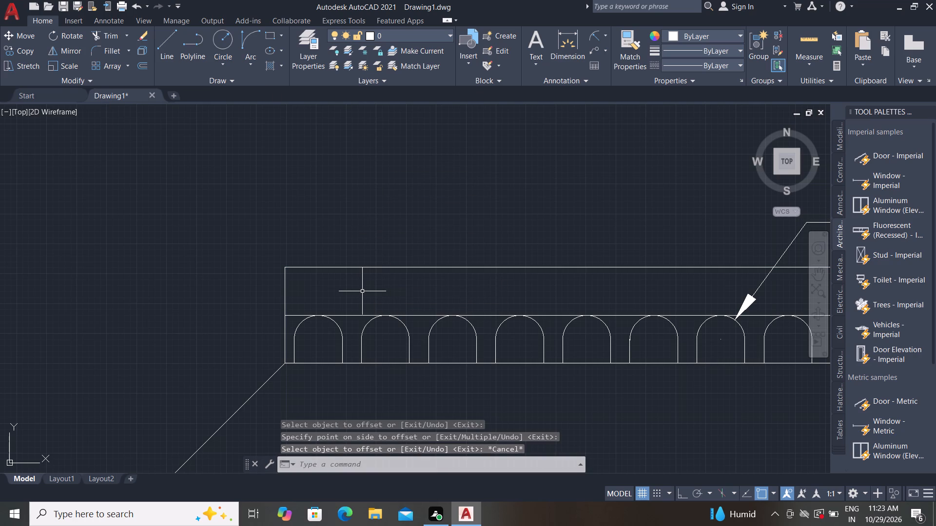
Offset the arch-crown line 50 downward to mark the springing level of the arches.
key("o")
key("space")
key("5")
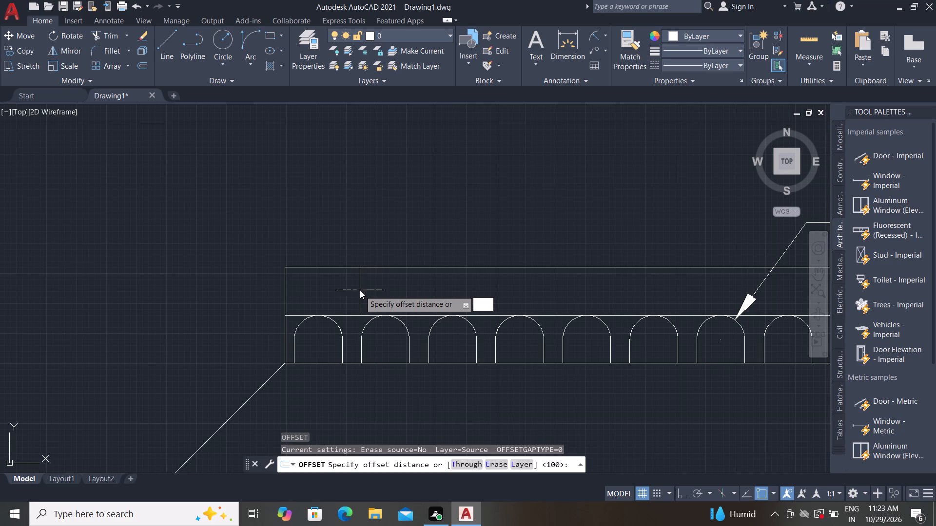
key("0")
key("space")
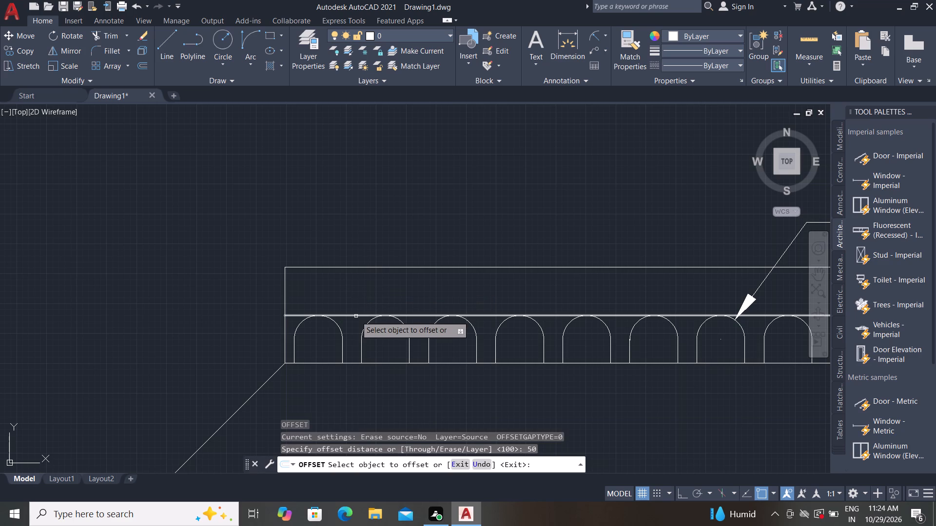
left_click(356, 316)
left_click(351, 338)
key("Escape")
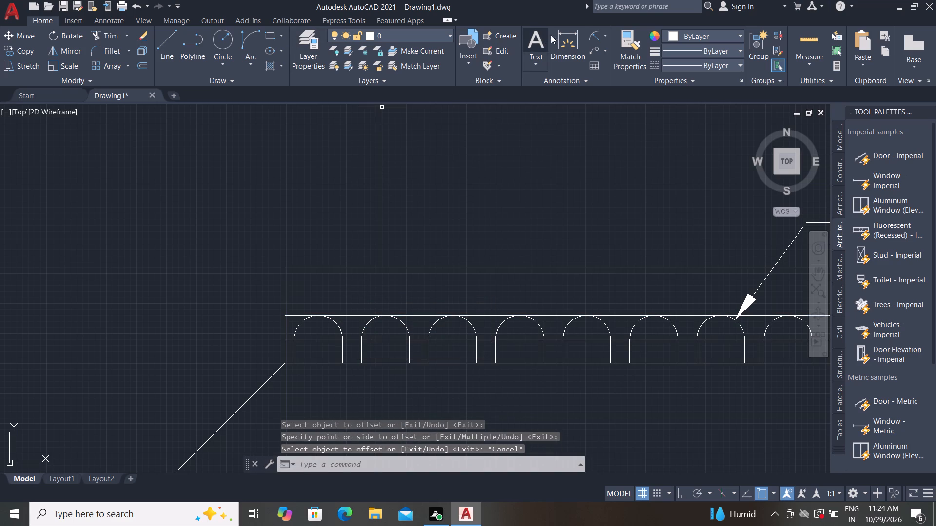
Add a vertical linear dimension from the strip's top line to the arch-crown line, placed just outside the strip's left end.
left_click(605, 32)
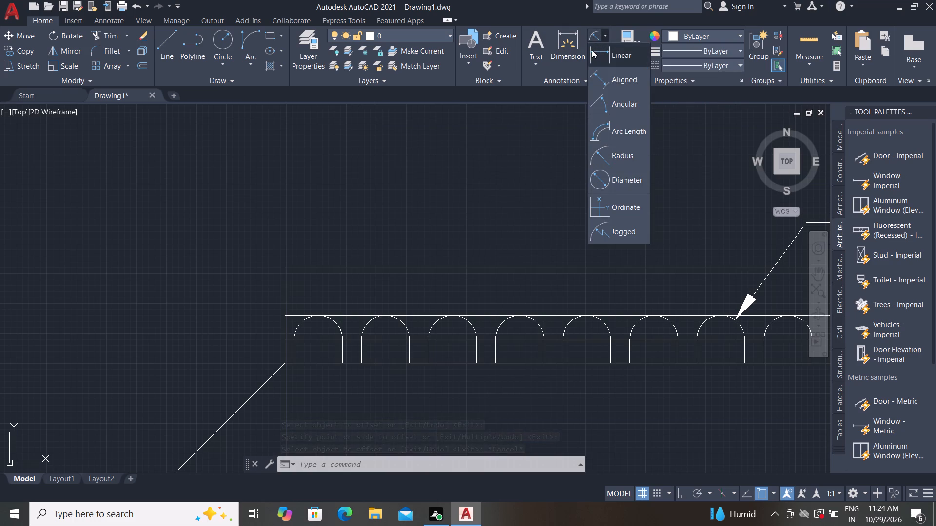
left_click(592, 49)
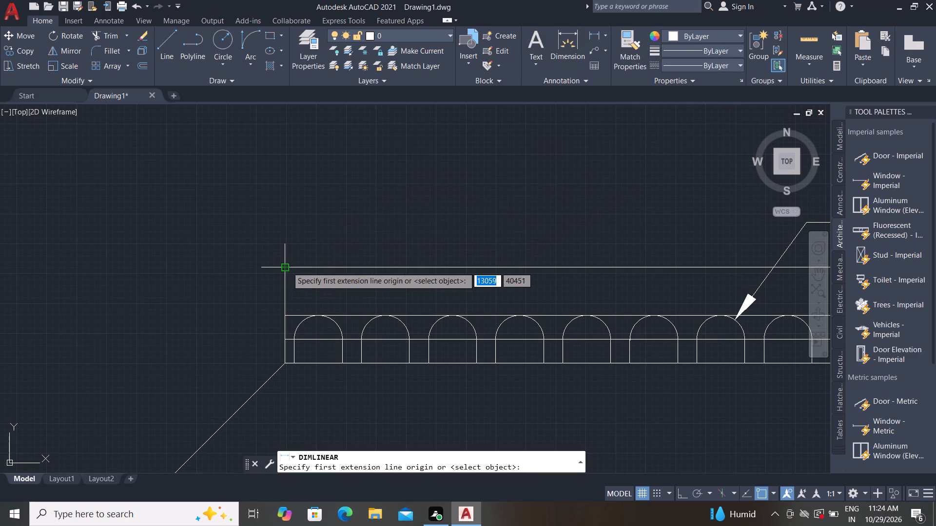
left_click(287, 267)
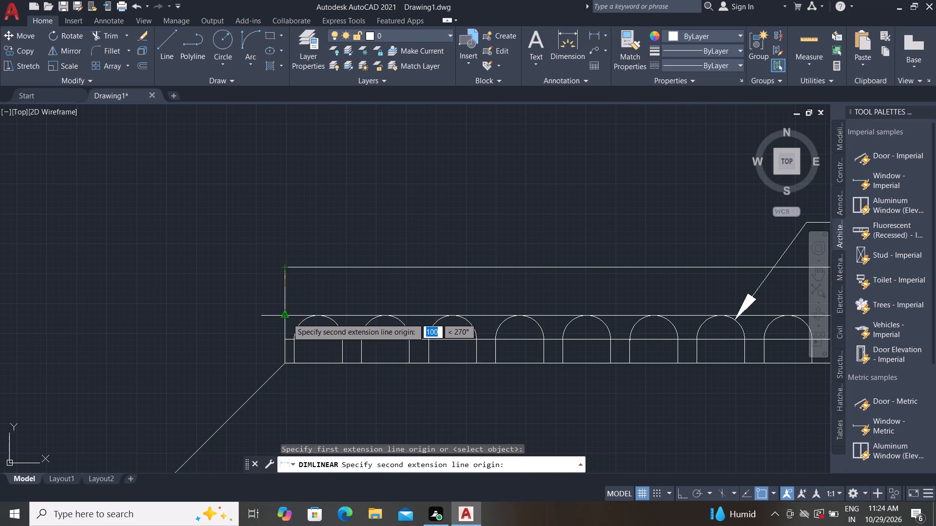
left_click(287, 318)
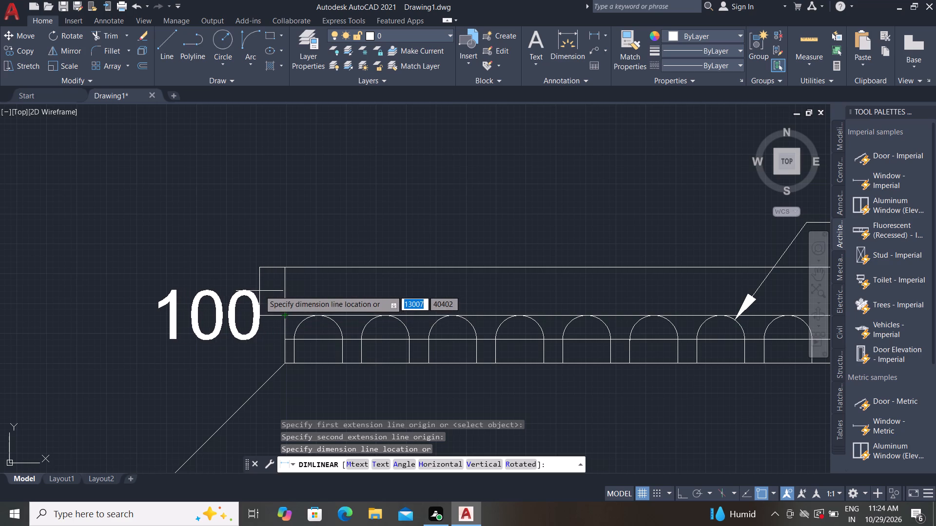
left_click(259, 290)
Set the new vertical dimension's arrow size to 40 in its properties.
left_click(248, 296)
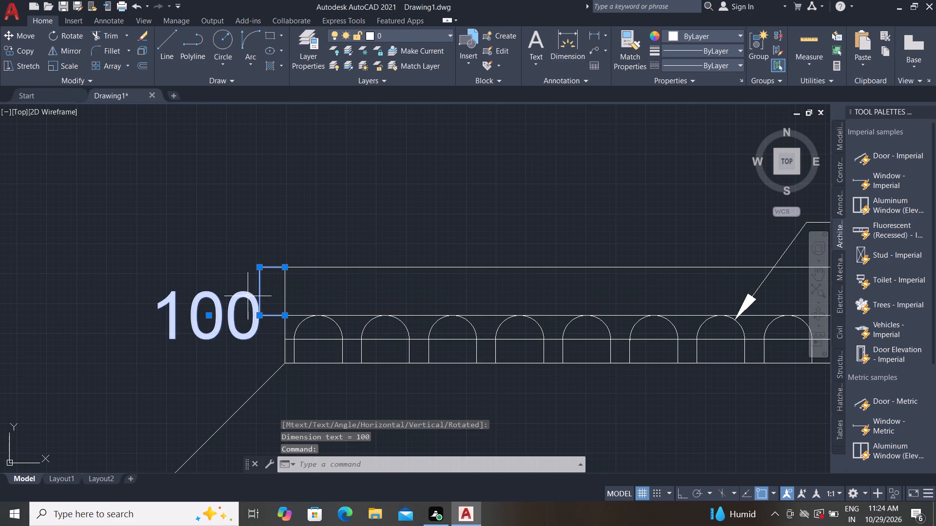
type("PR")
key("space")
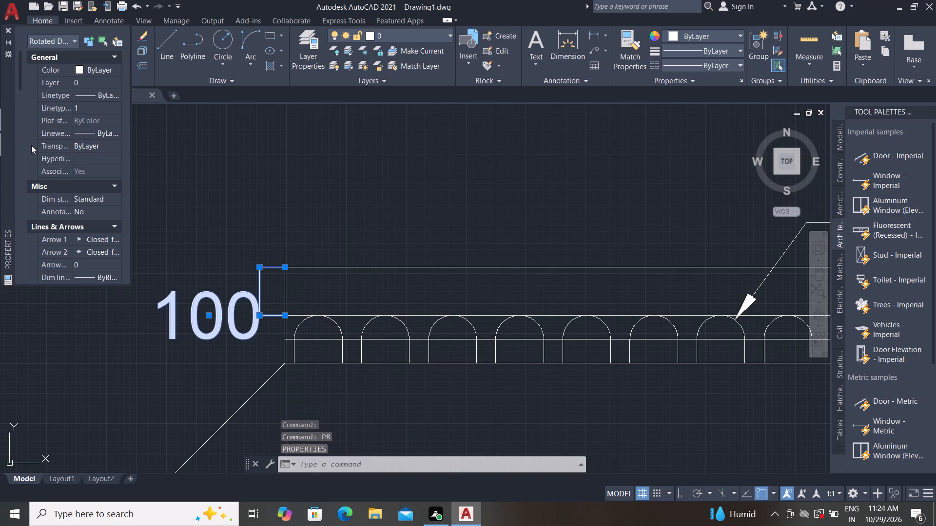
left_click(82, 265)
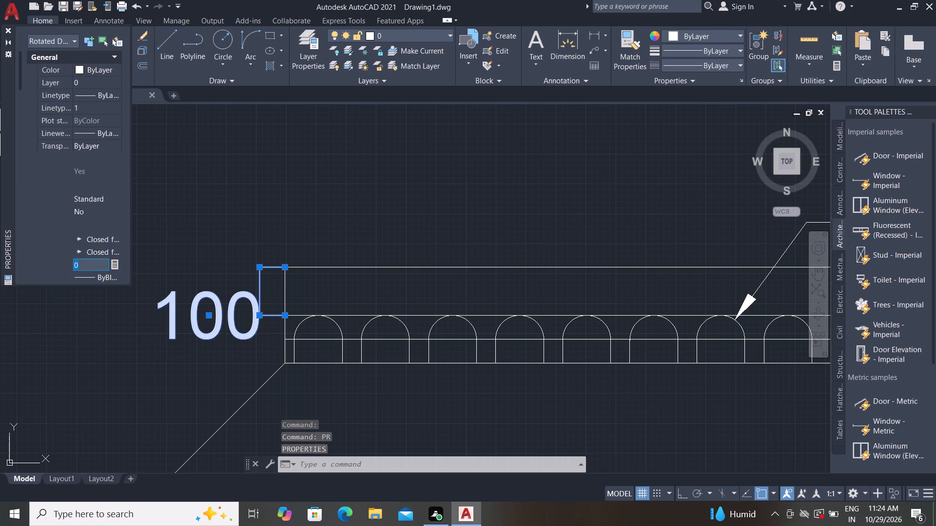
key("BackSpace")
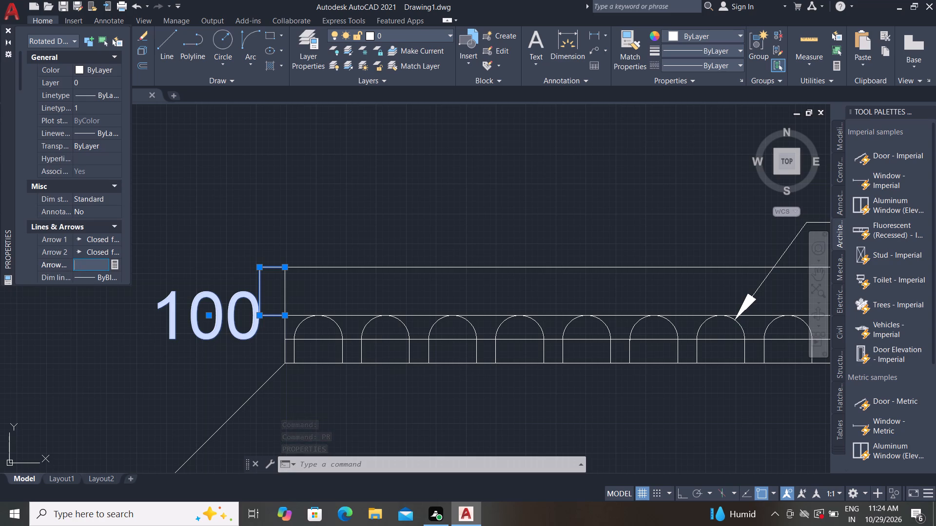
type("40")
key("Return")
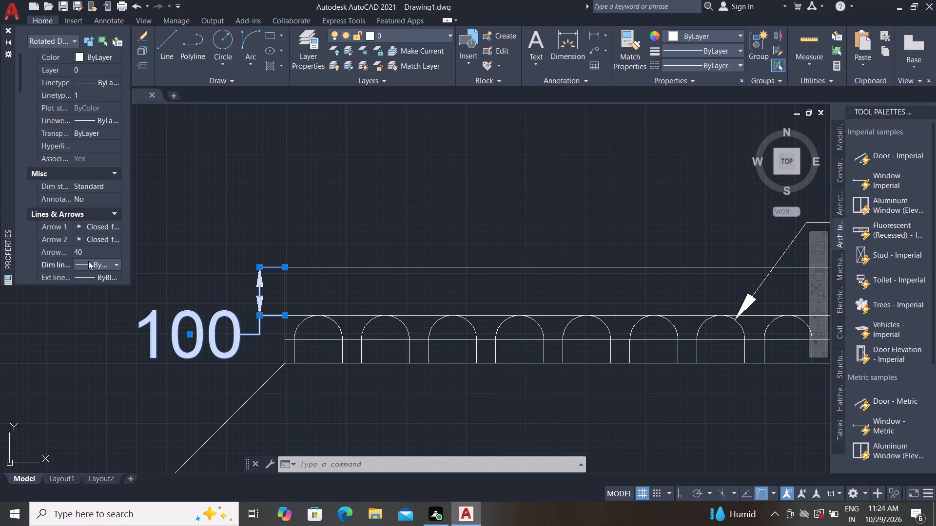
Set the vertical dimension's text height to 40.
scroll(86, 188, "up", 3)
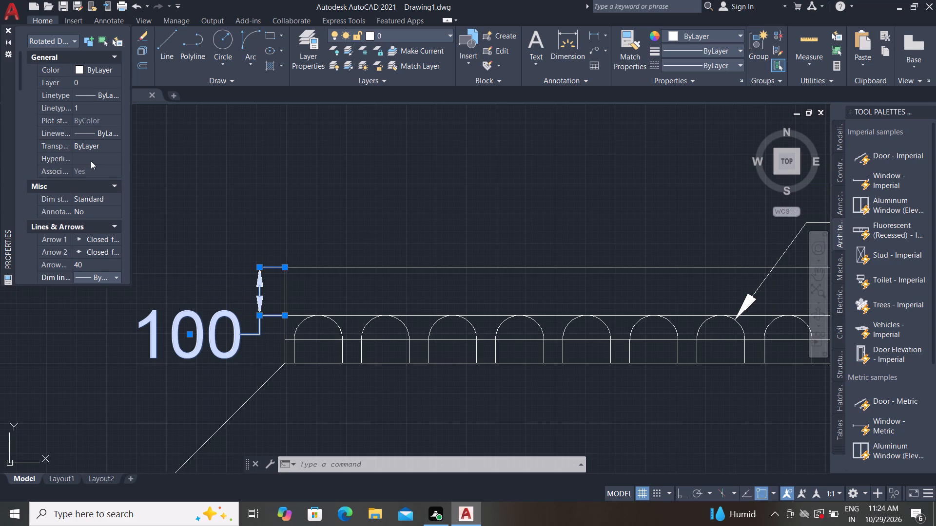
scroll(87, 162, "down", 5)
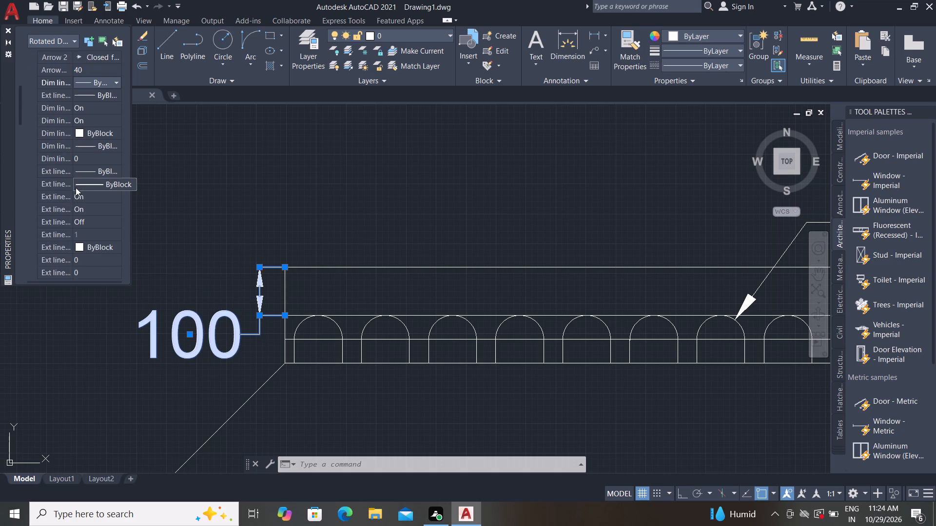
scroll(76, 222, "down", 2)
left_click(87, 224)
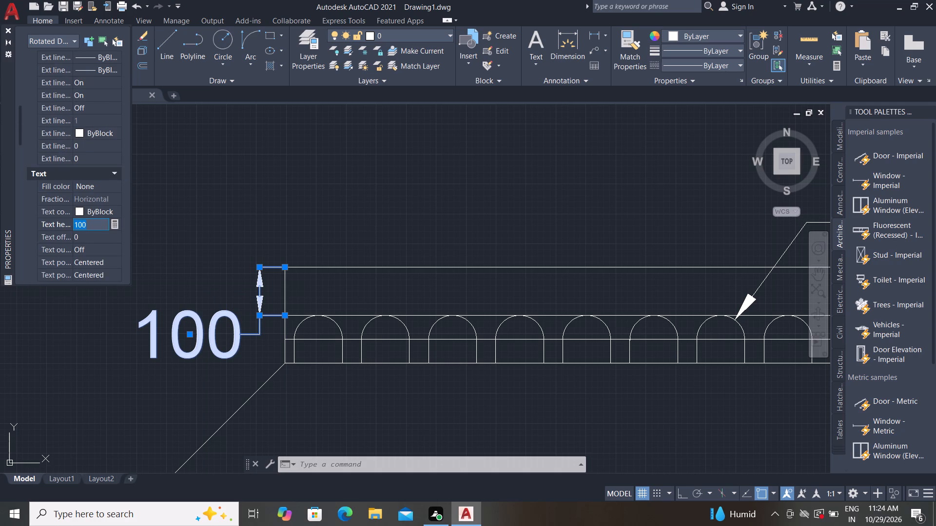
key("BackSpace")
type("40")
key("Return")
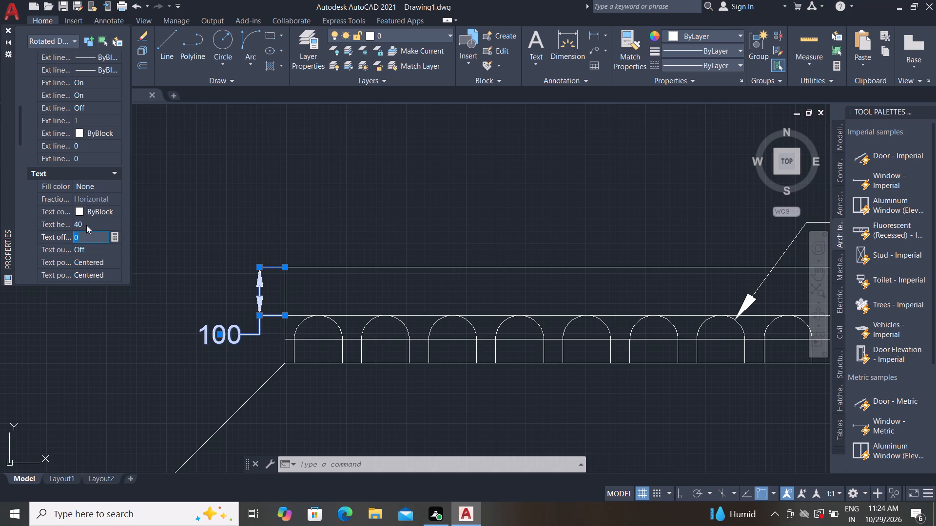
Set the vertical dimension's text height to 20.
left_click(85, 225)
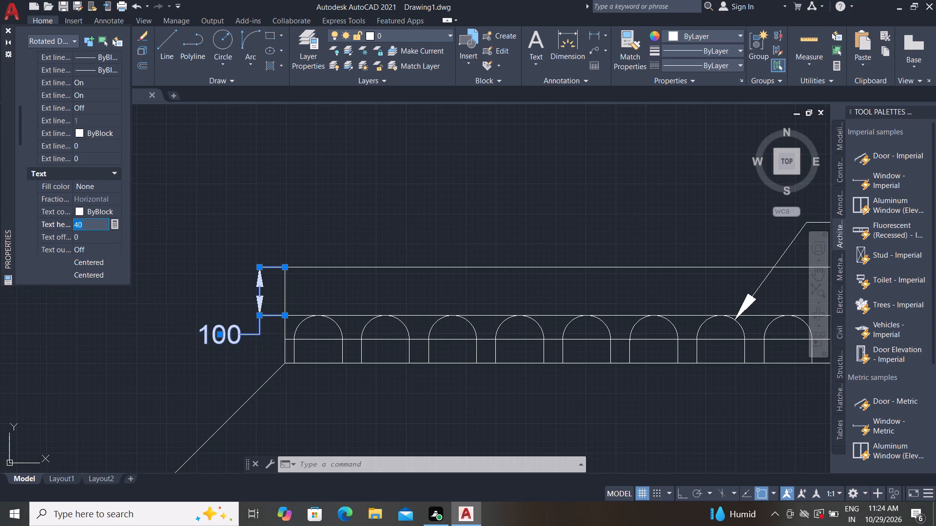
key("BackSpace")
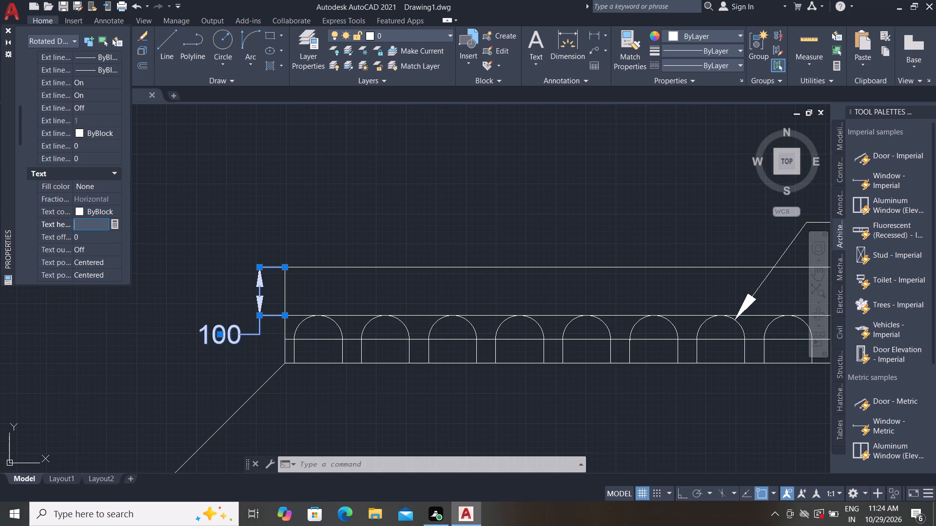
key("2")
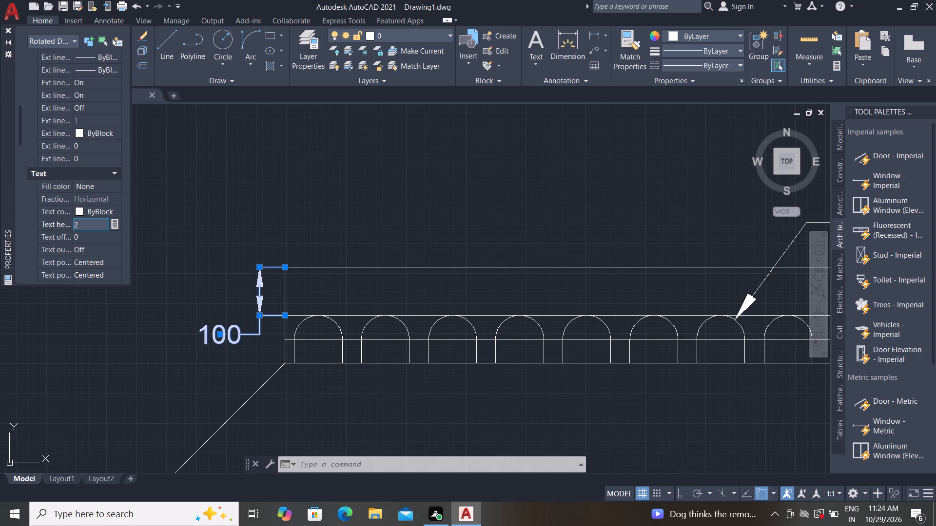
key("0")
key("Return")
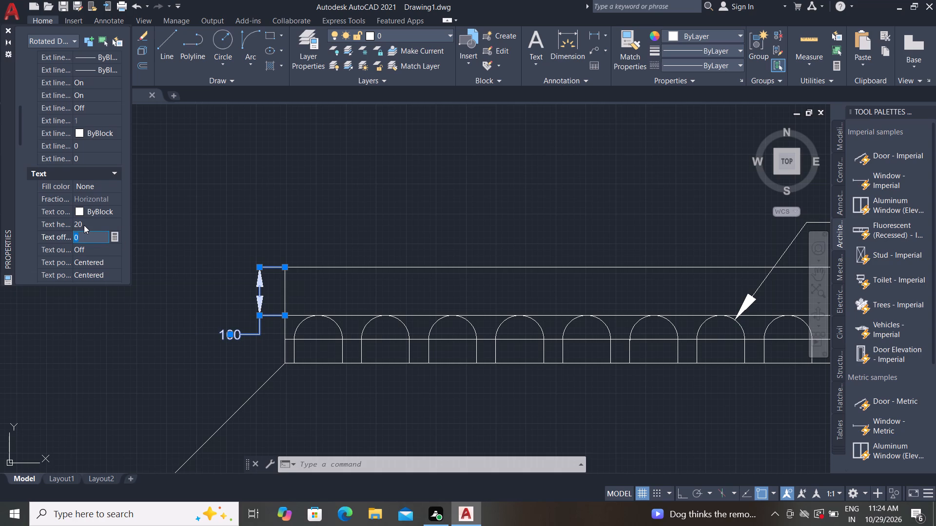
Set the vertical dimension's arrow size to 20, close its properties and deselect it.
scroll(86, 219, "up", 1)
scroll(84, 177, "up", 4)
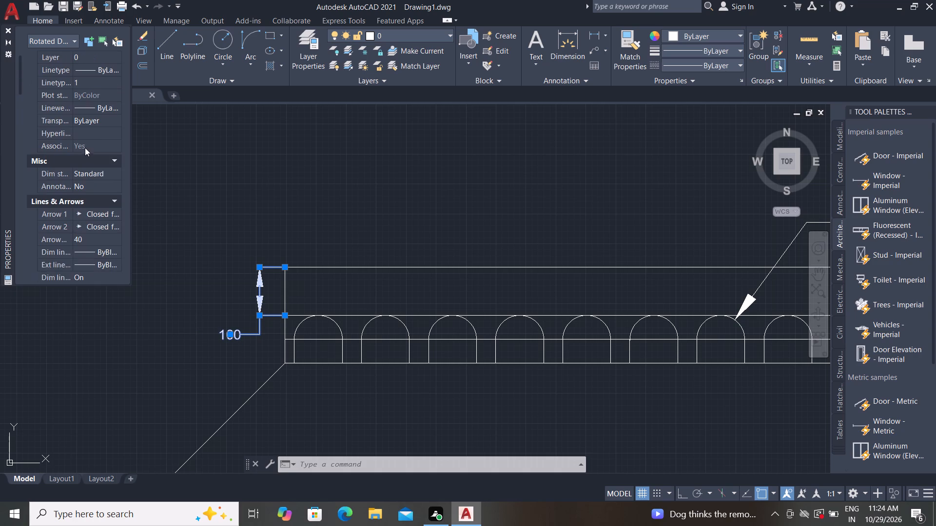
scroll(84, 148, "up", 3)
scroll(81, 151, "down", 1)
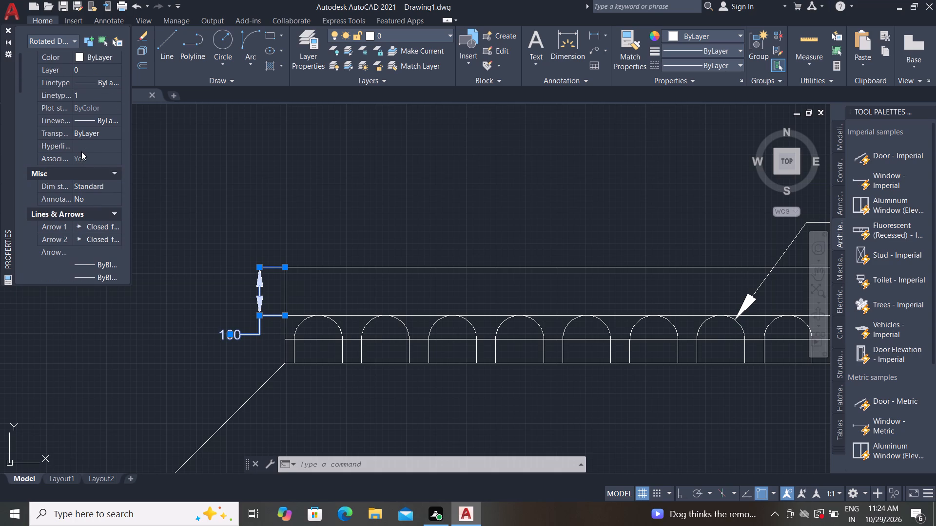
left_click(87, 250)
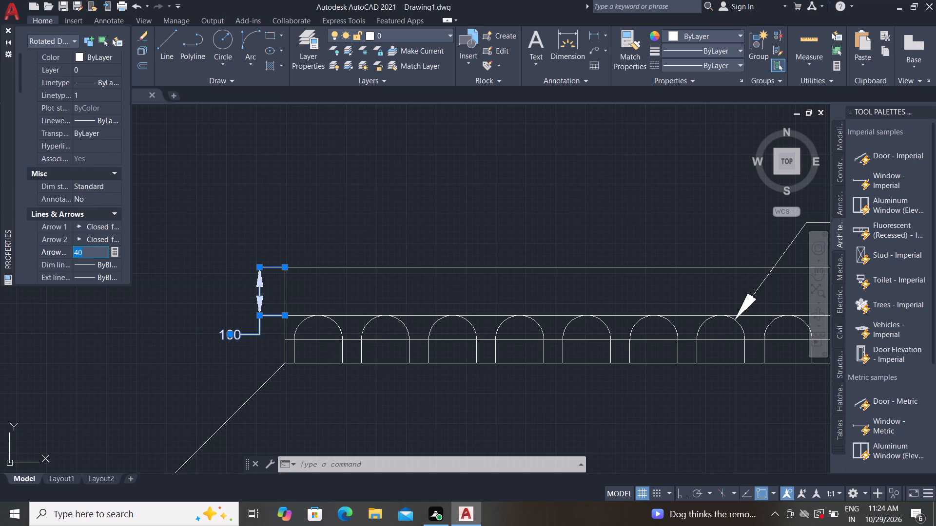
key("BackSpace")
key("2")
key("0")
key("Return")
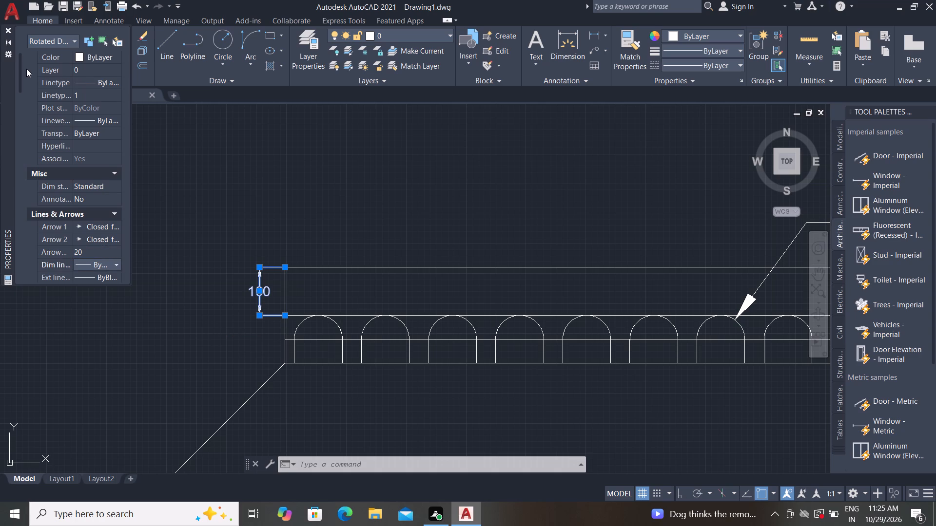
left_click(9, 28)
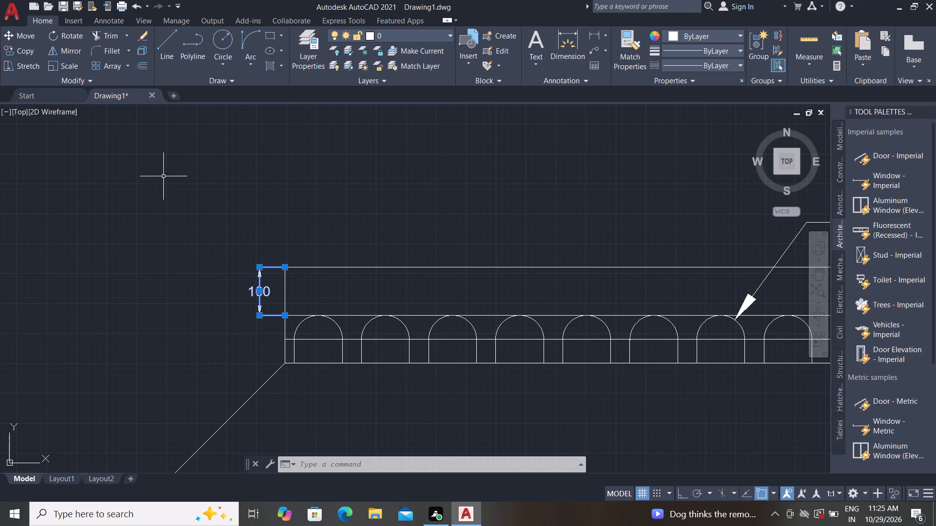
key("Escape")
key("Escape")
key("Escape")
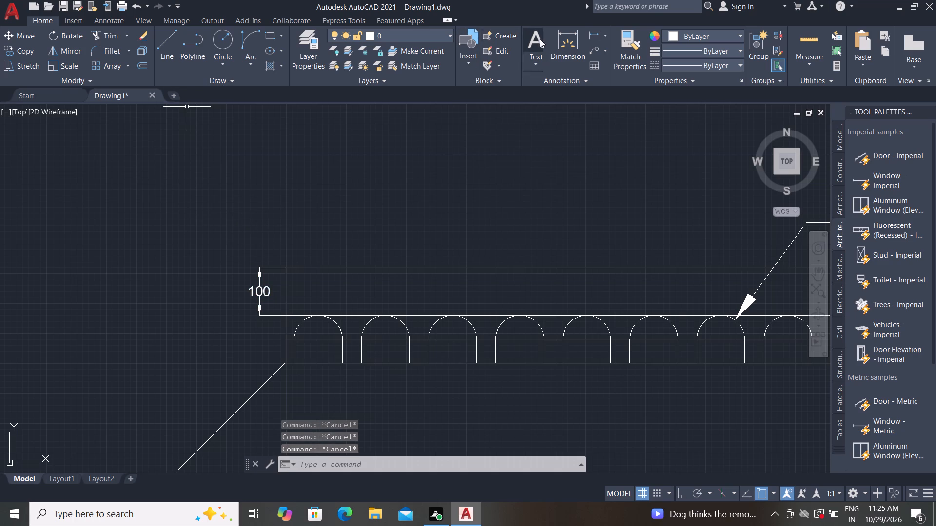
Add a vertical linear dimension from the arch-top line to the springing line at the strip's left end, aligned below the 100 dimension.
left_click(593, 30)
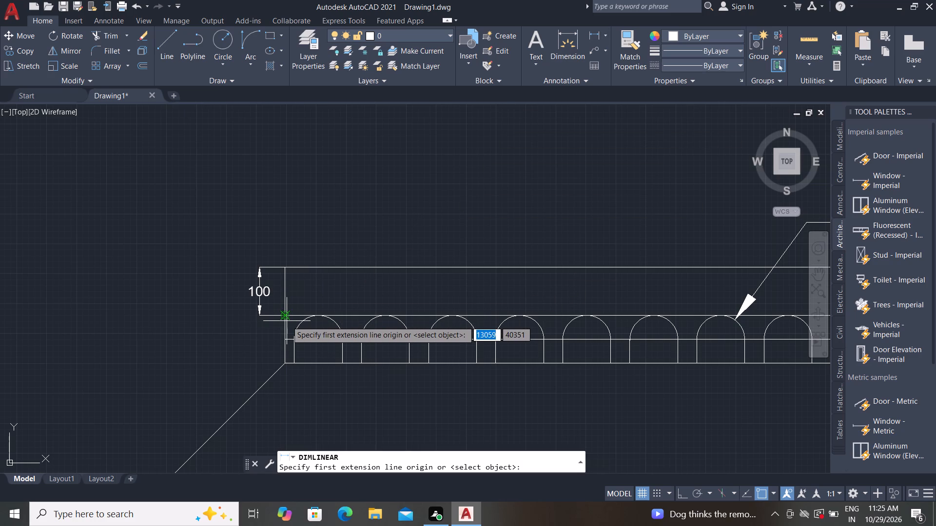
scroll(285, 319, "up", 1)
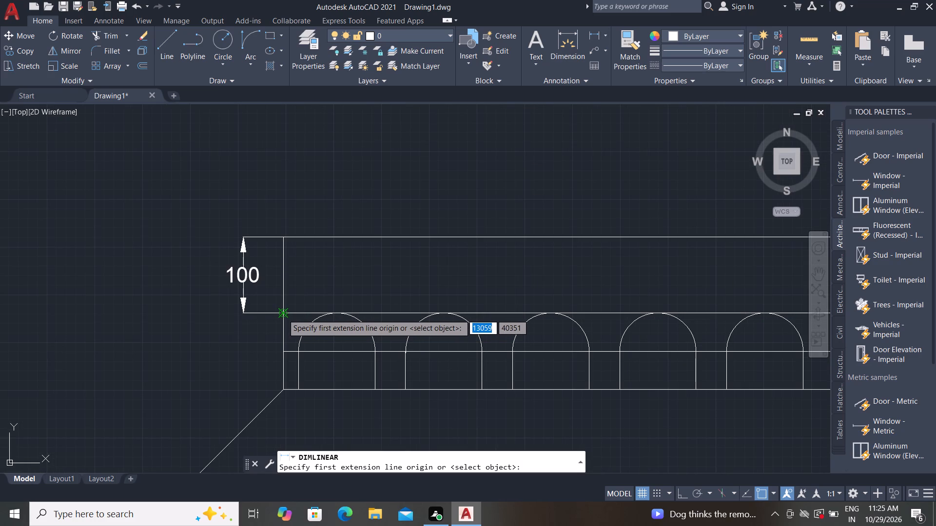
left_click(283, 313)
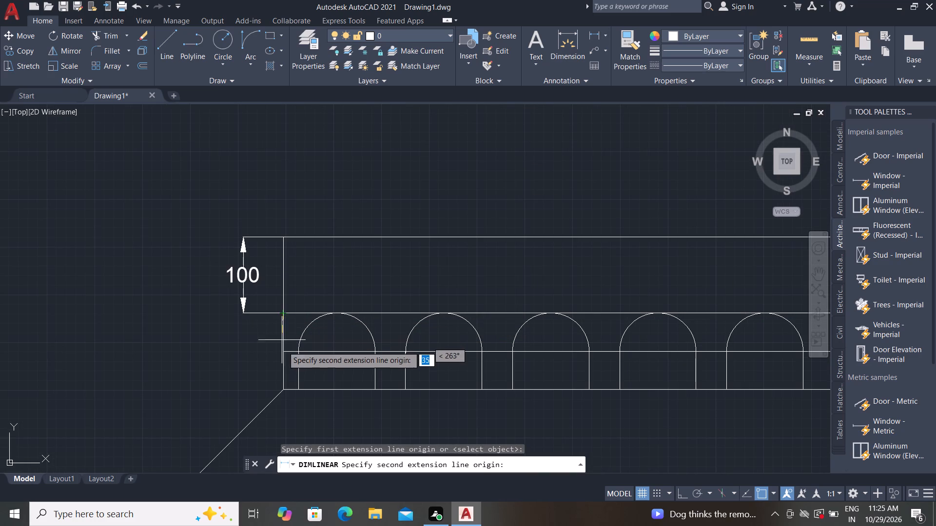
left_click(283, 349)
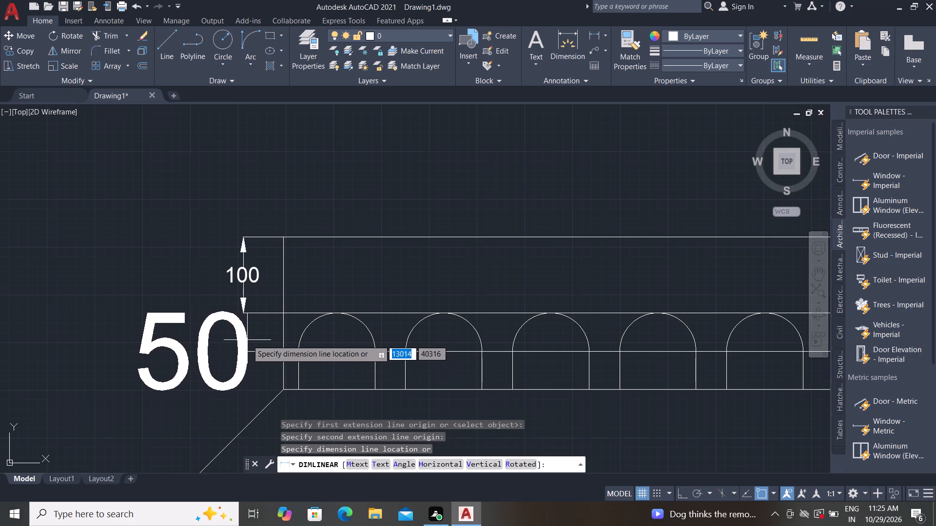
left_click(243, 339)
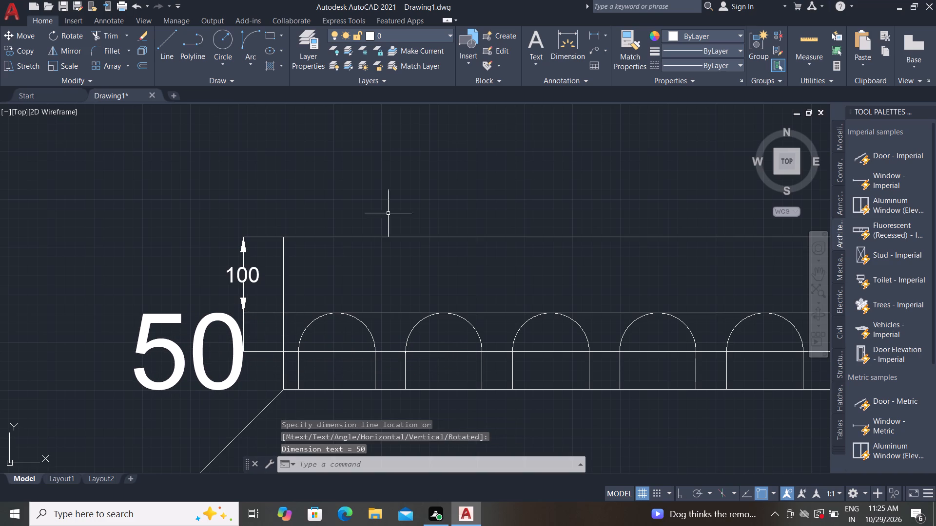
Match the new arch-height dimension's properties to those of the vertical 100 dimension above it.
left_click(627, 58)
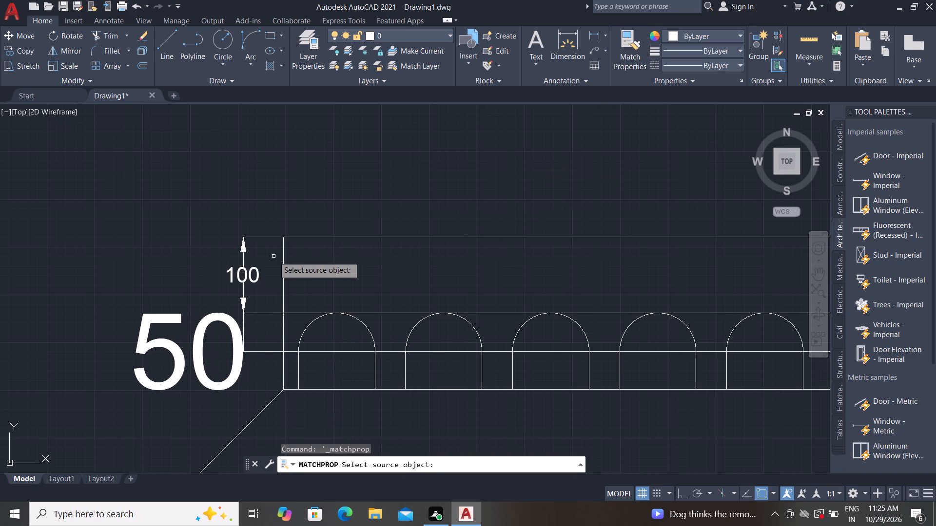
left_click(253, 267)
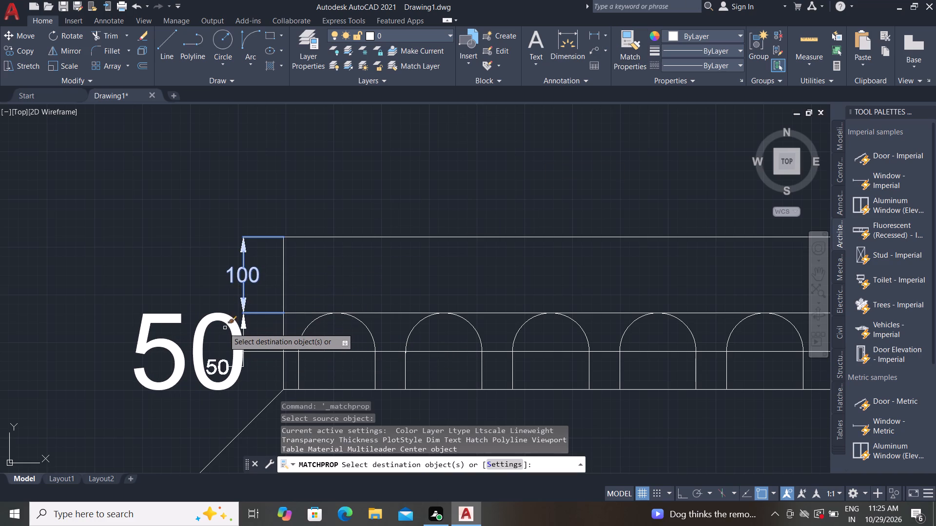
left_click(221, 313)
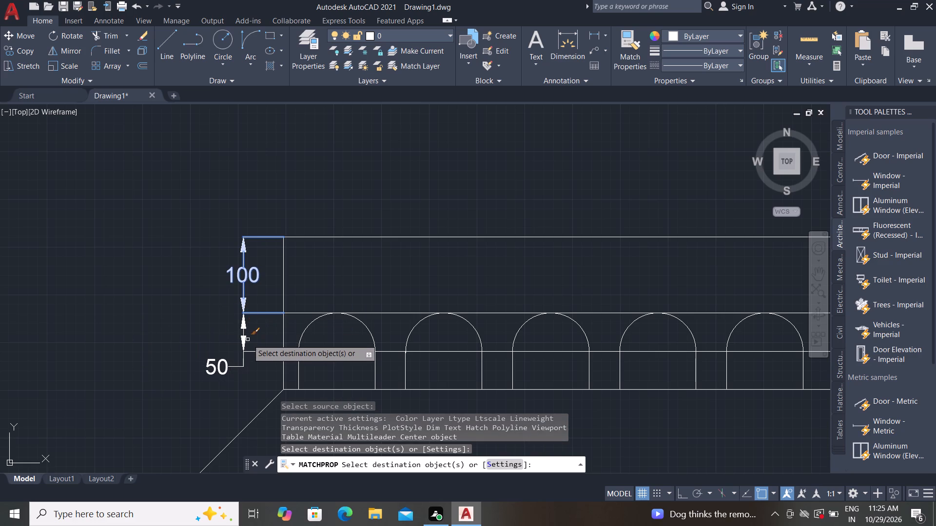
key("Escape")
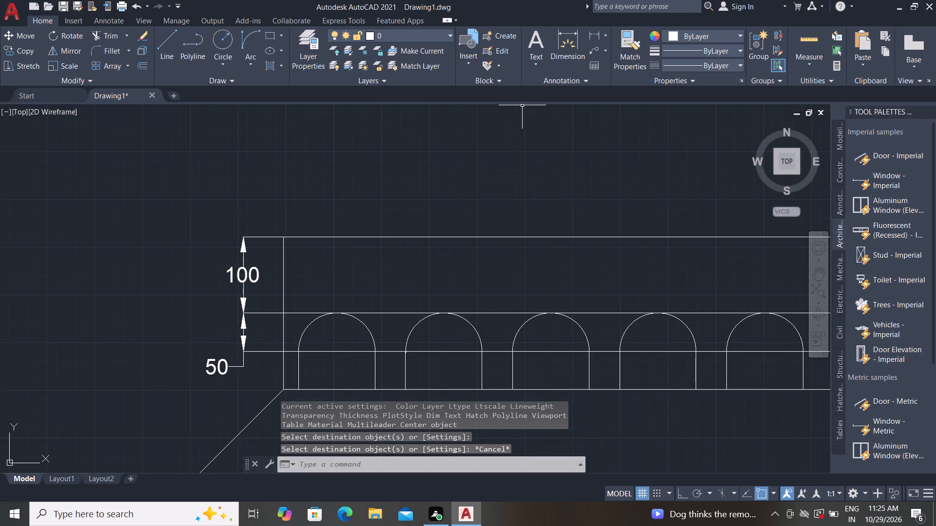
Add a vertical linear dimension from the springing line to the strip's base line at its left end.
left_click(592, 33)
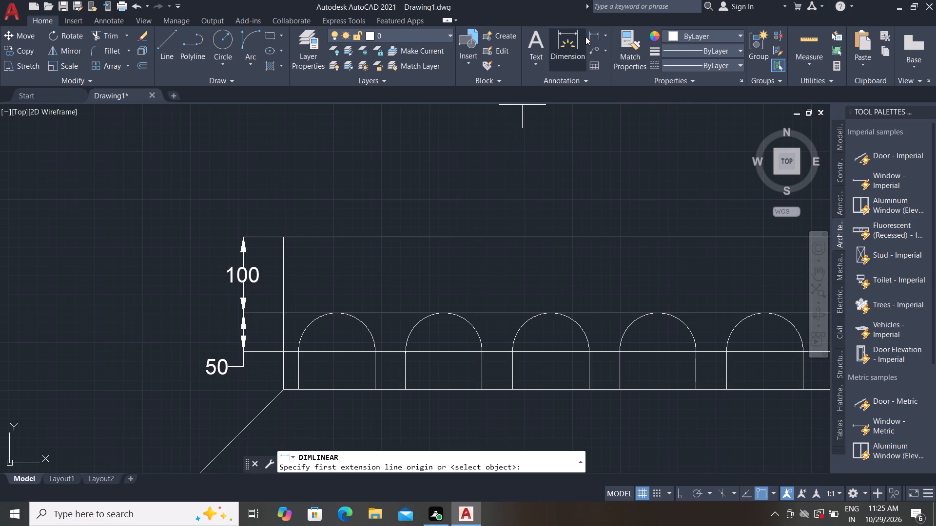
left_click(280, 353)
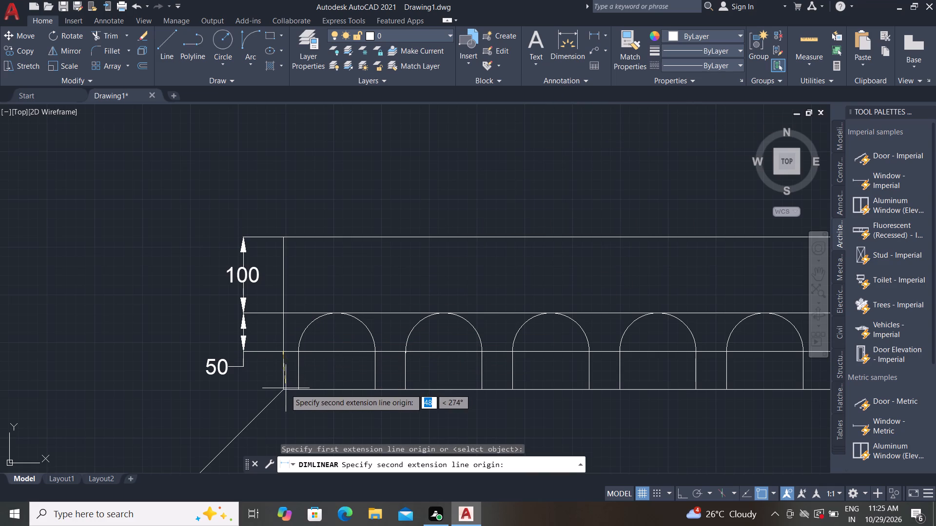
left_click(285, 389)
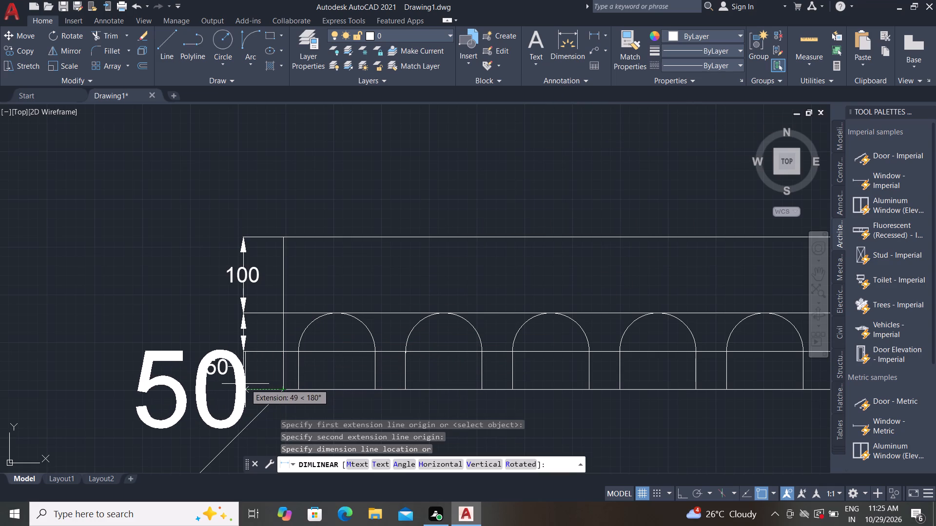
left_click(253, 388)
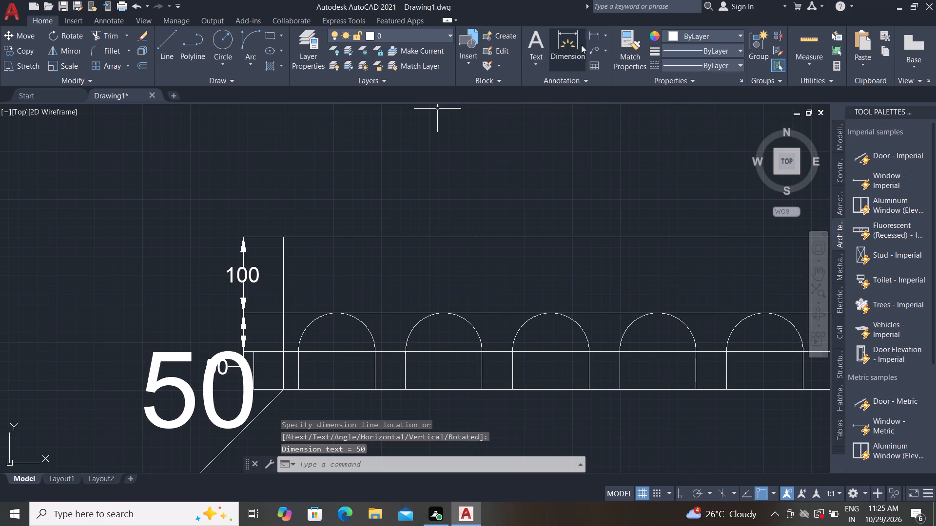
Match the lower vertical dimension's properties to those of the vertical 100 dimension.
left_click(628, 63)
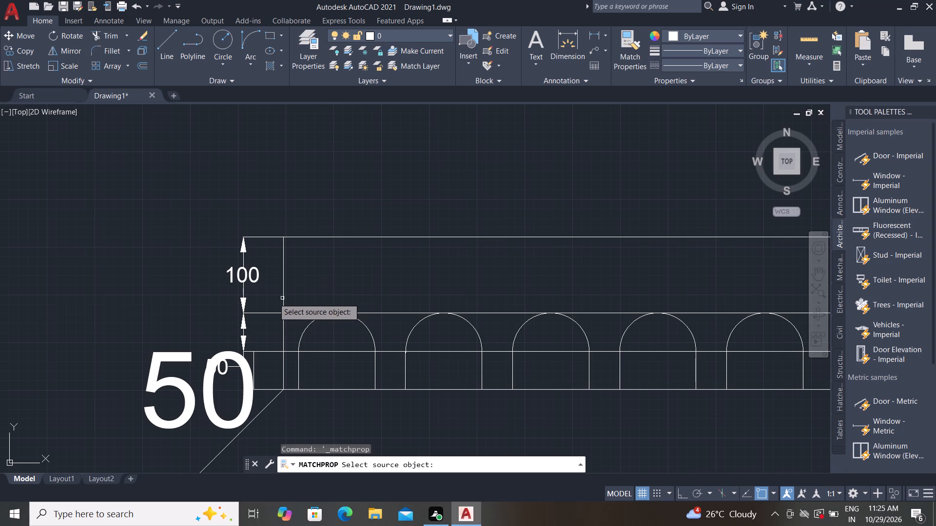
left_click(243, 299)
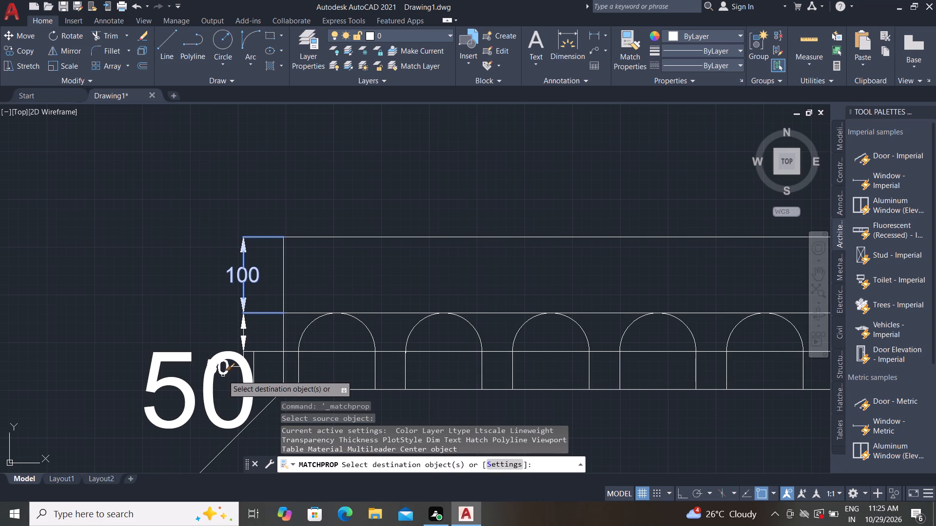
left_click(207, 372)
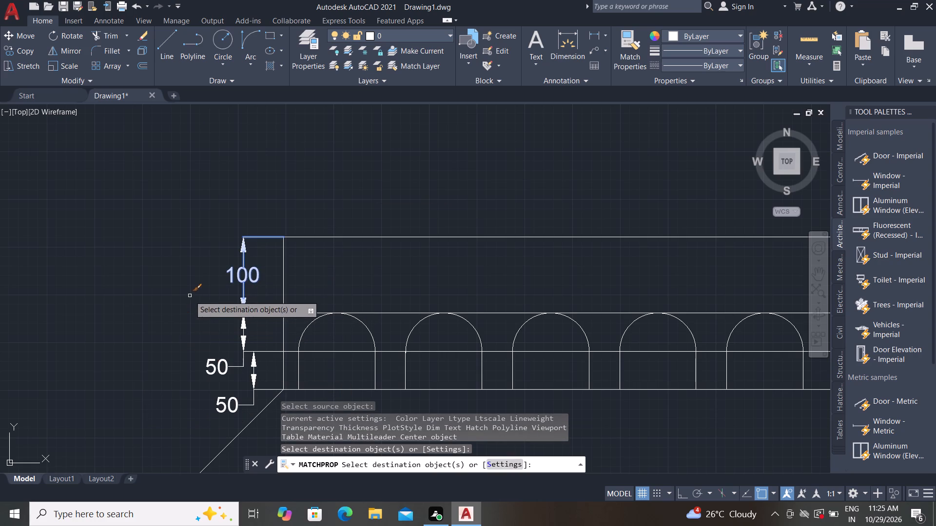
key("Escape")
key("Escape")
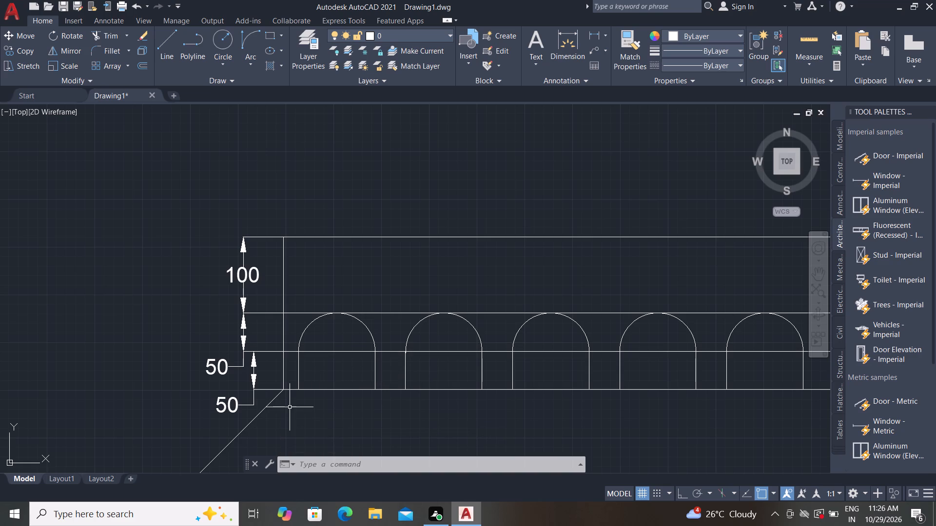
Add a horizontal linear dimension below the base line between the strip's left end and the first arched opening.
scroll(291, 407, "up", 1)
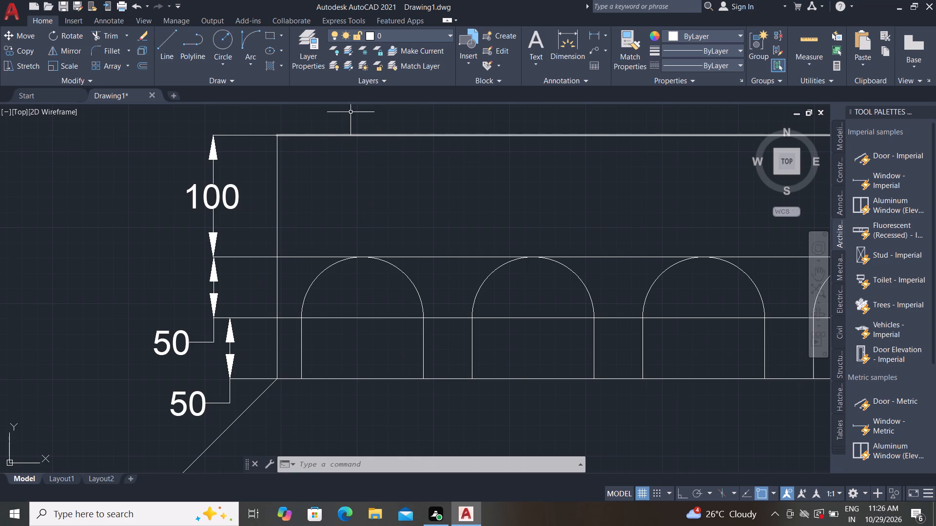
left_click(595, 26)
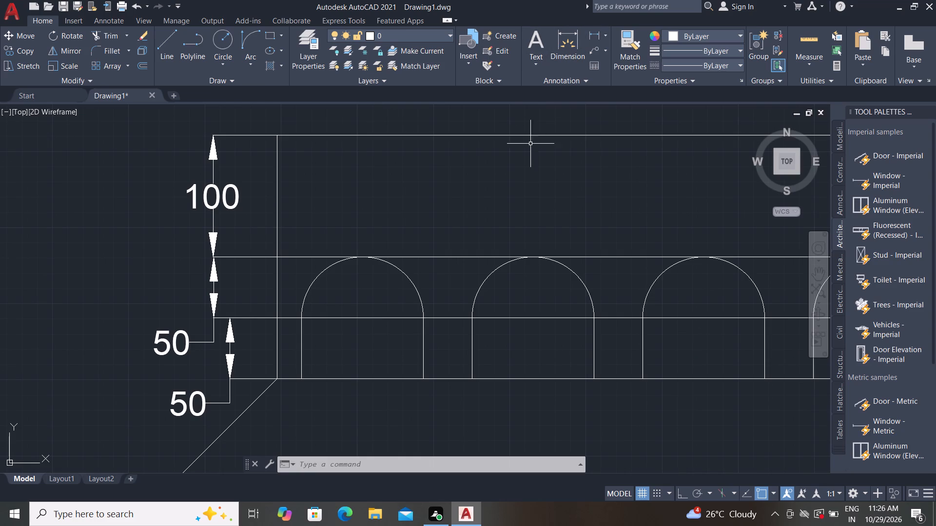
left_click(594, 34)
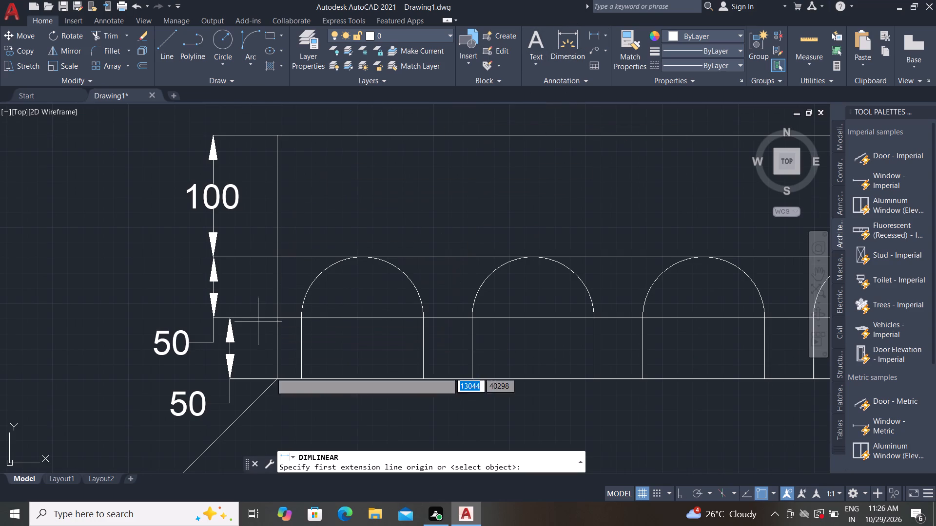
left_click(299, 381)
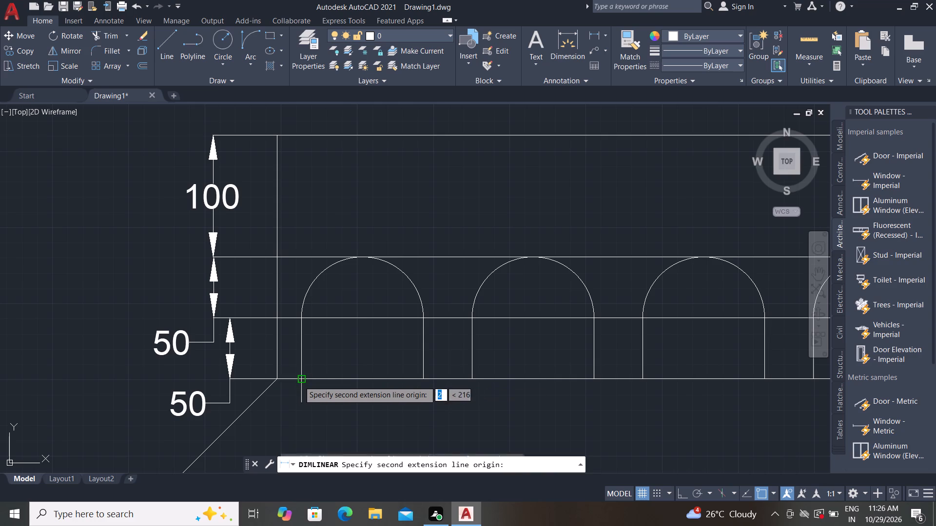
left_click(278, 379)
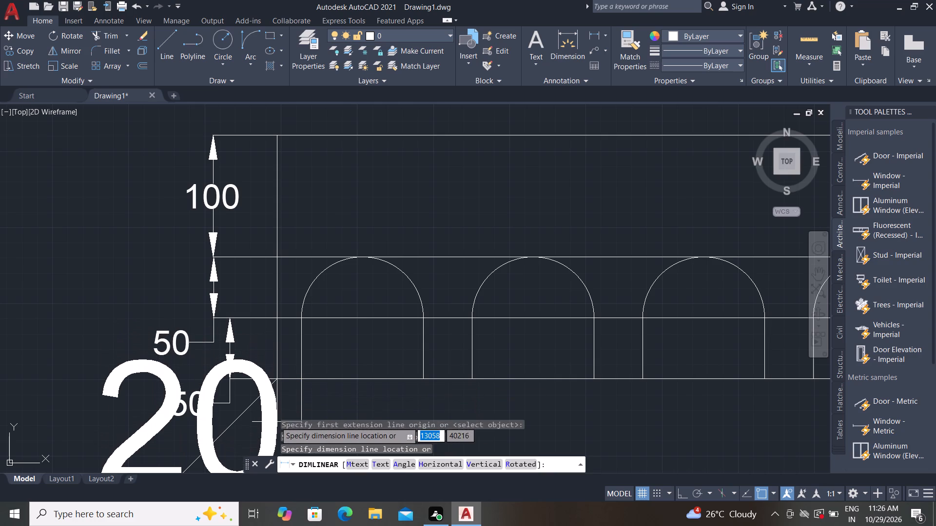
scroll(278, 381, "down", 2)
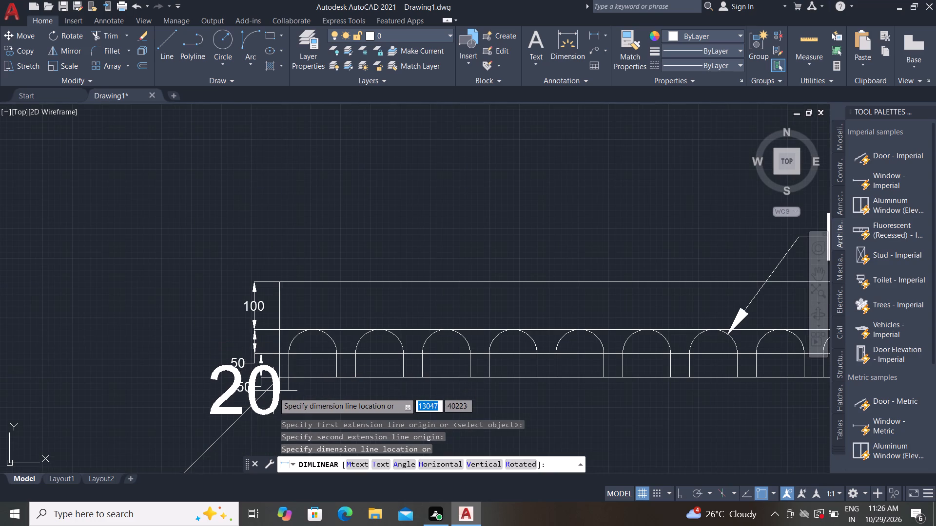
left_click(273, 399)
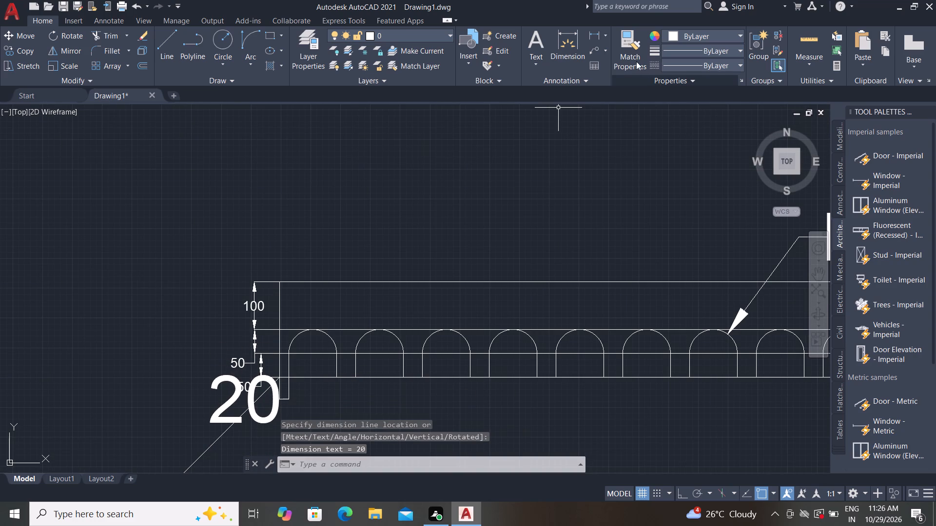
Add a horizontal linear dimension for the first arched opening's width, placed below the base line.
left_click(595, 31)
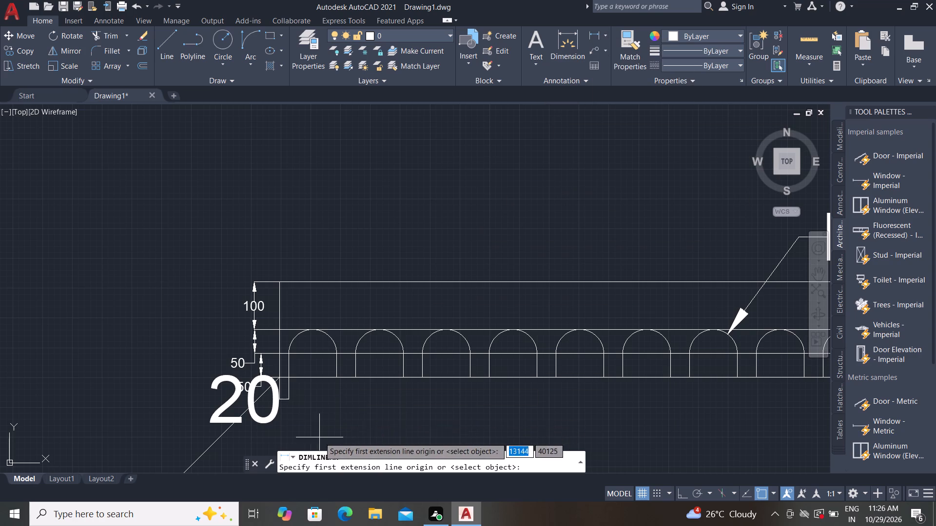
left_click(291, 377)
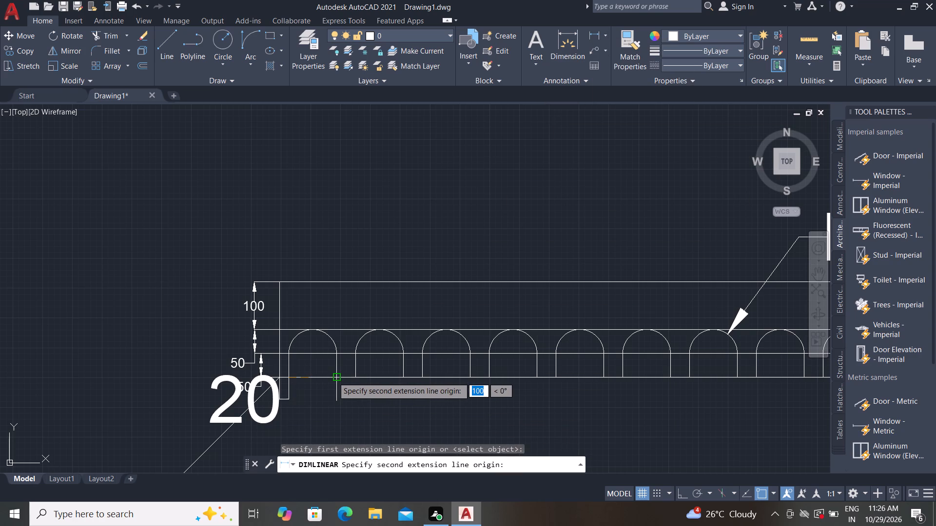
left_click(334, 377)
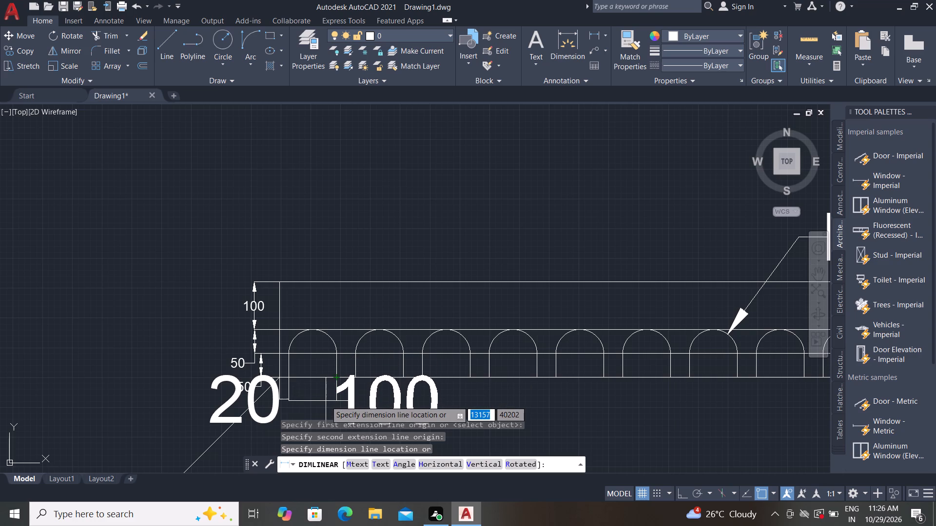
left_click(325, 399)
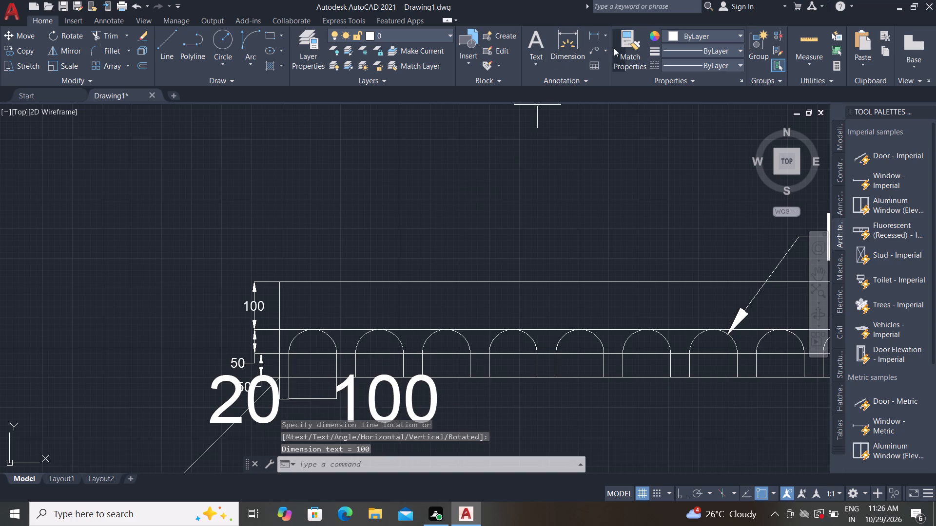
Match the first opening's width dimension to the properties of the vertical 100 dimension.
left_click(625, 52)
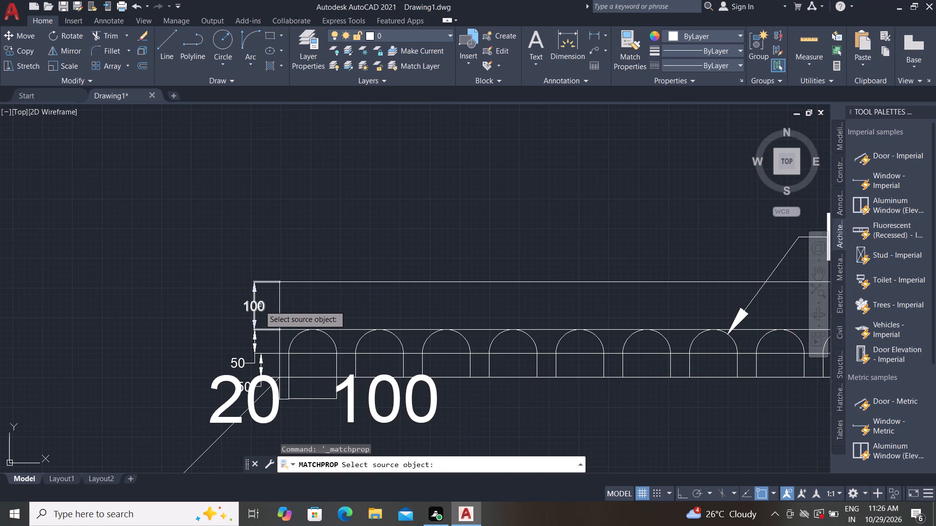
left_click(259, 305)
left_click(349, 387)
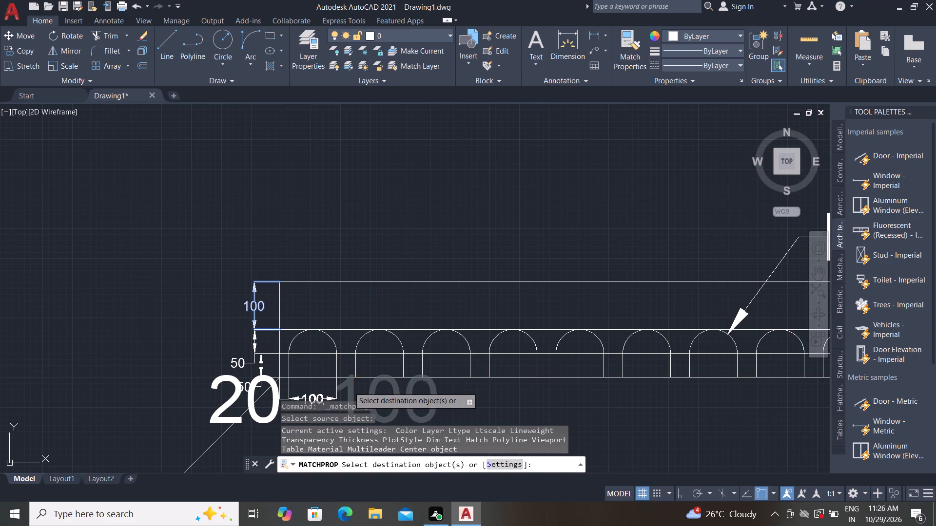
middle_click_drag(322, 350, 336, 273)
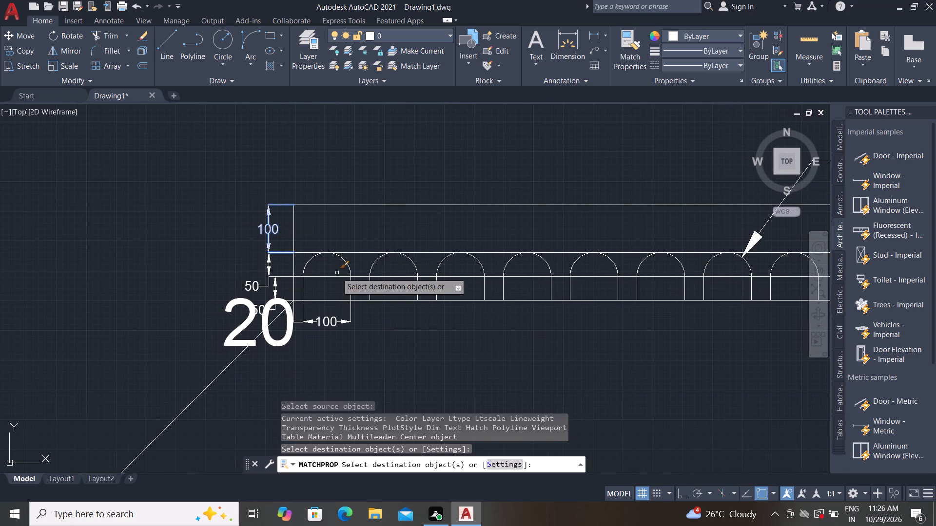
key("Escape")
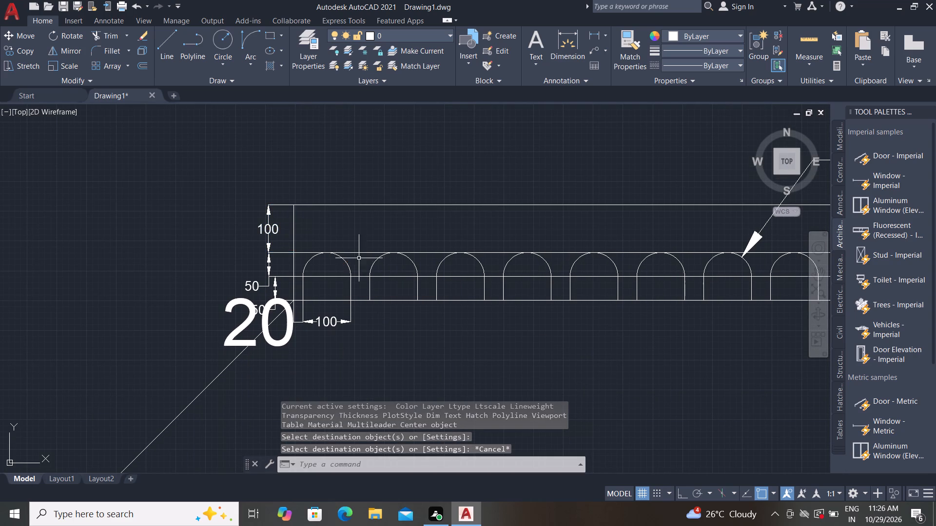
Add a horizontal linear dimension for the gap between the first and second arched openings, in line with the opening-width dimension.
left_click(593, 31)
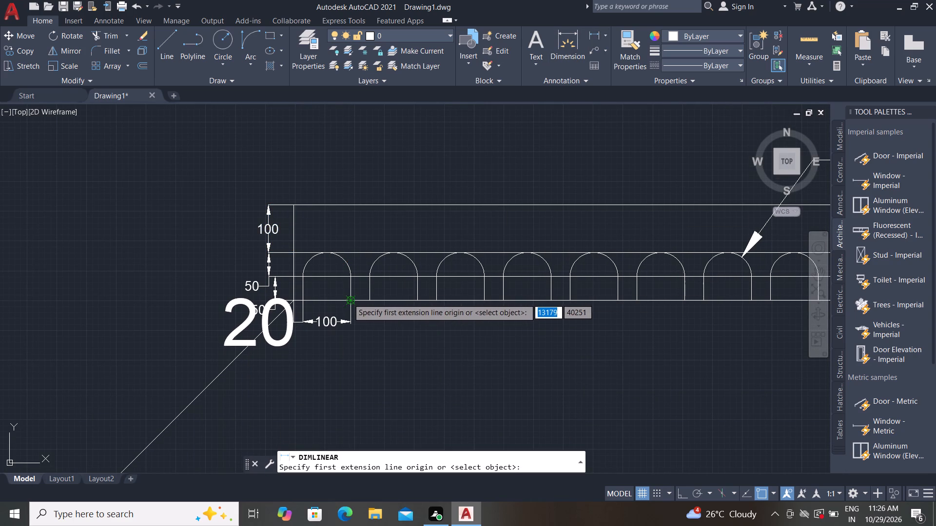
left_click(348, 298)
left_click(368, 299)
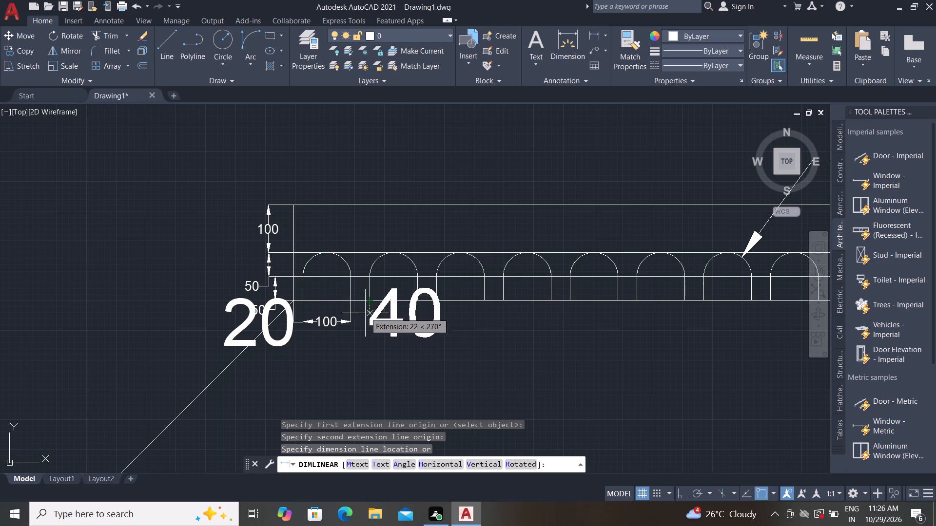
left_click(364, 321)
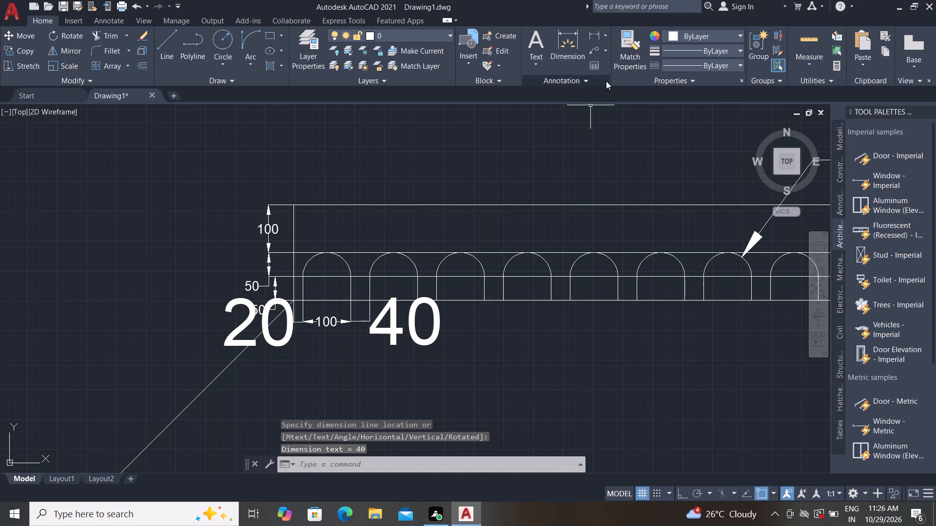
Match the dimension of the gap between the first and second openings to the first opening's width dimension.
left_click(627, 66)
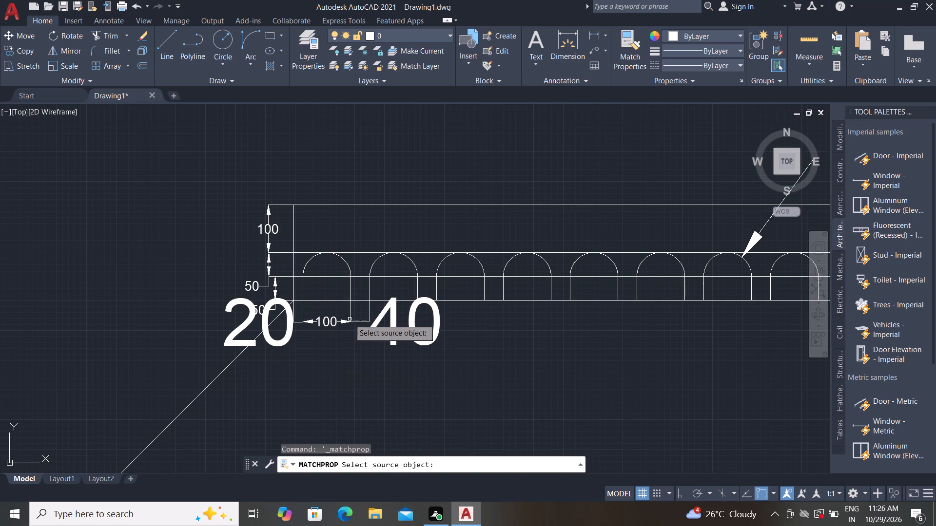
left_click(342, 323)
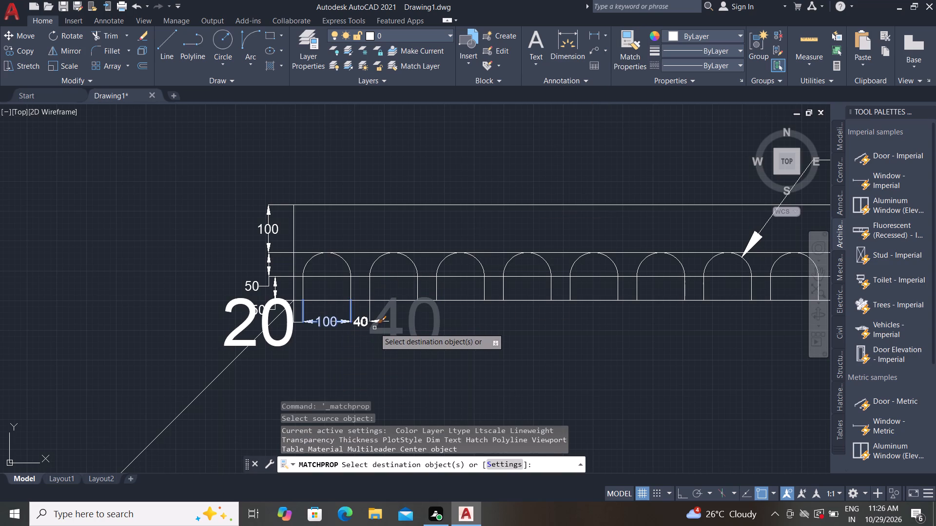
left_click(374, 328)
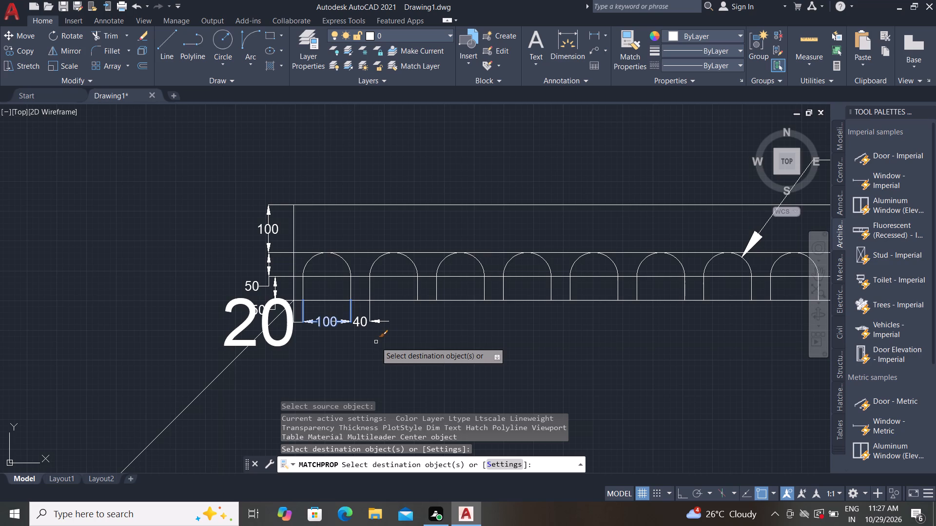
key("Escape")
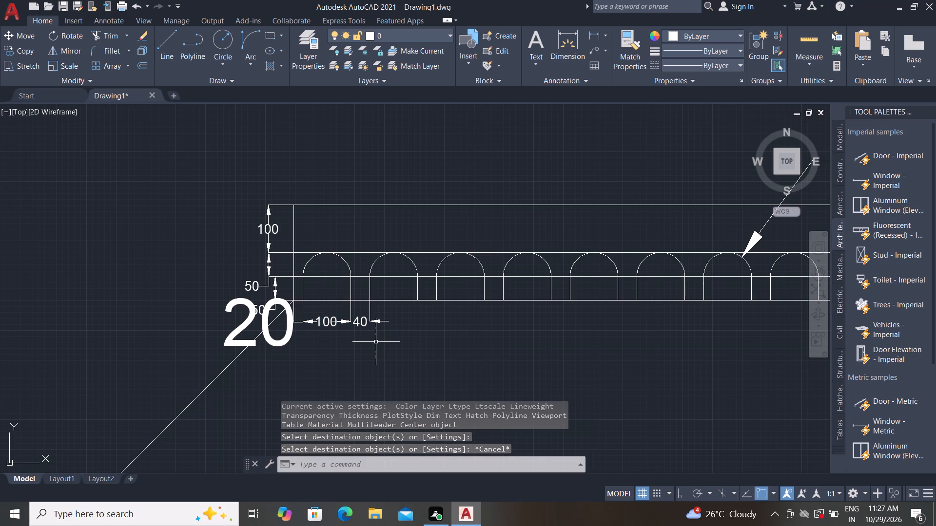
Add a horizontal linear dimension for the second arched opening's width, placed just below the base line.
left_click(594, 30)
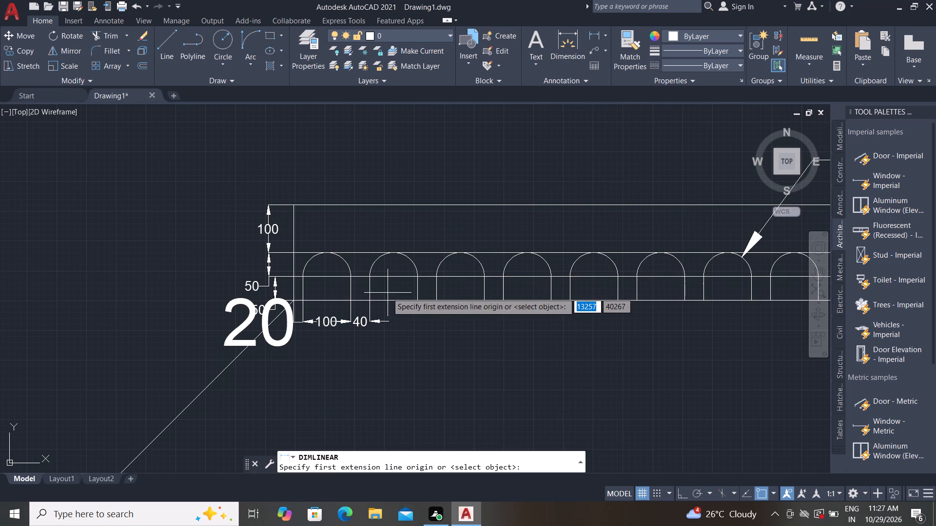
left_click(372, 300)
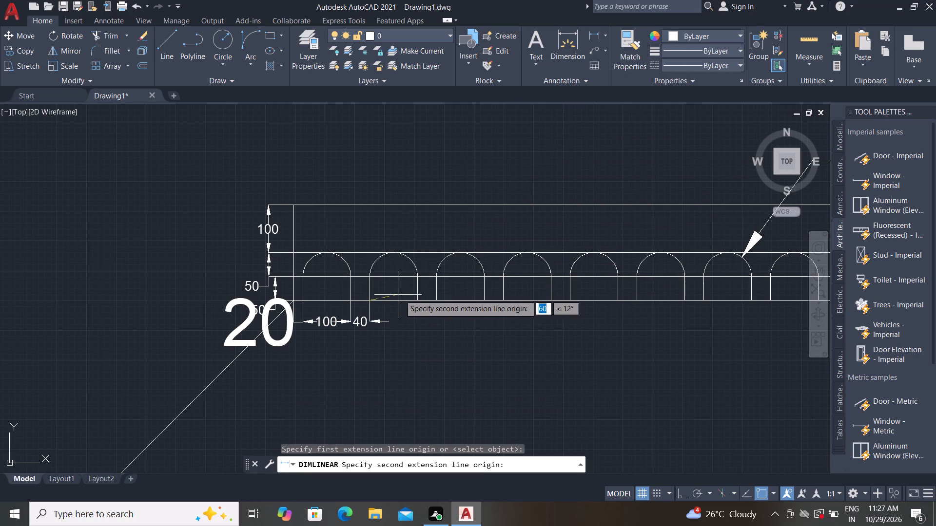
left_click(416, 301)
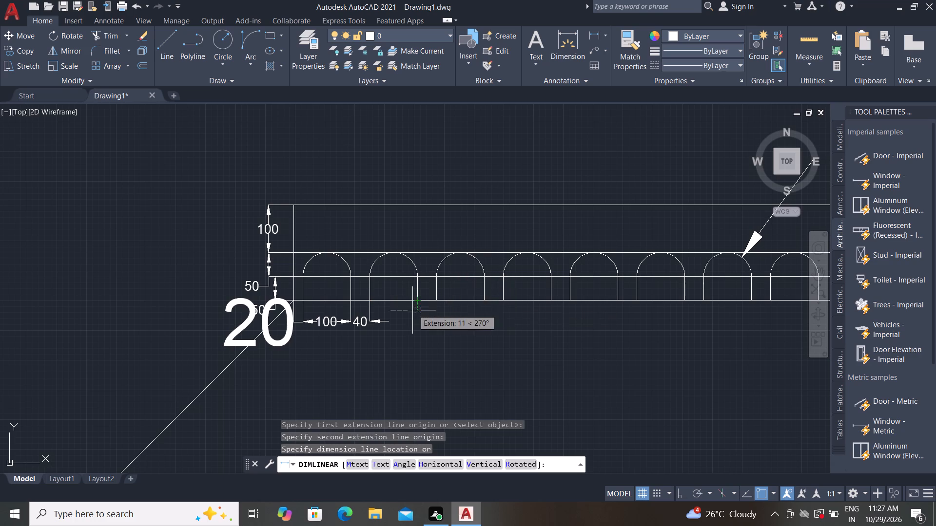
left_click(409, 310)
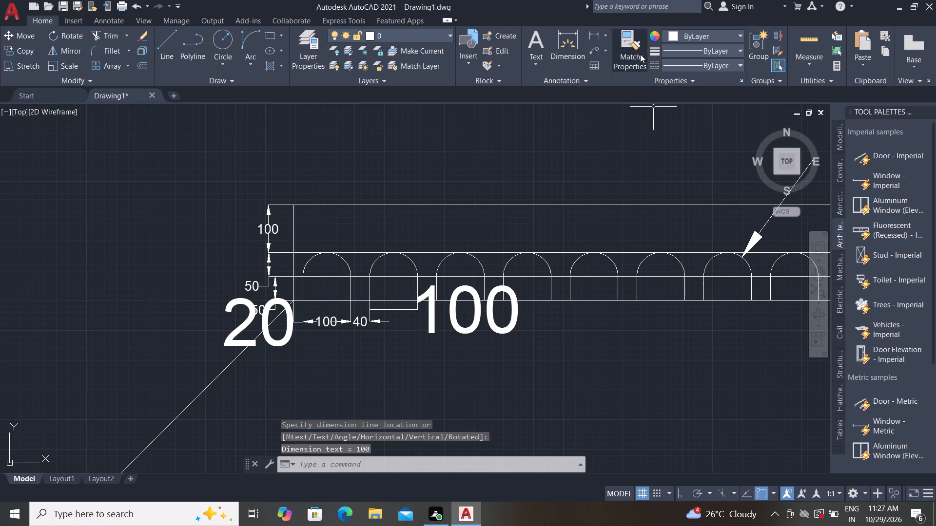
Match the second opening's width dimension to the properties of the neighbouring 40 gap dimension.
left_click(630, 52)
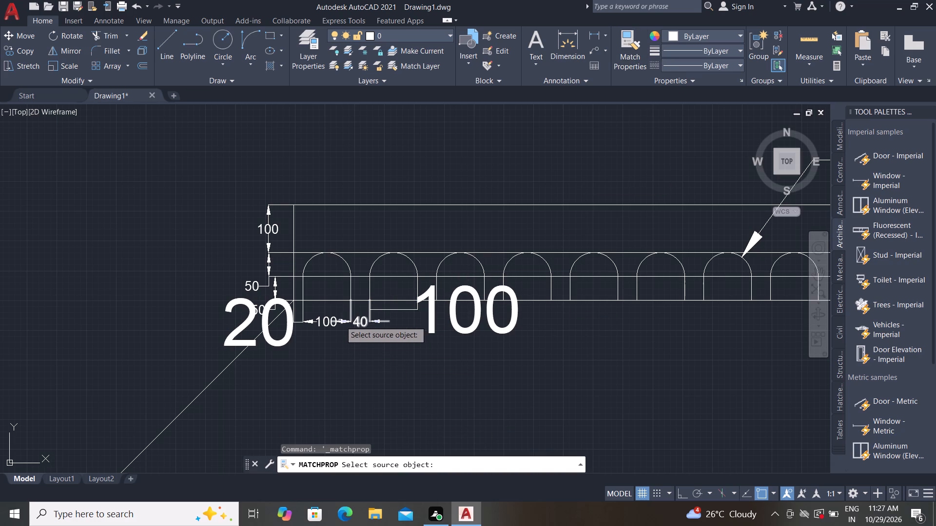
left_click(340, 321)
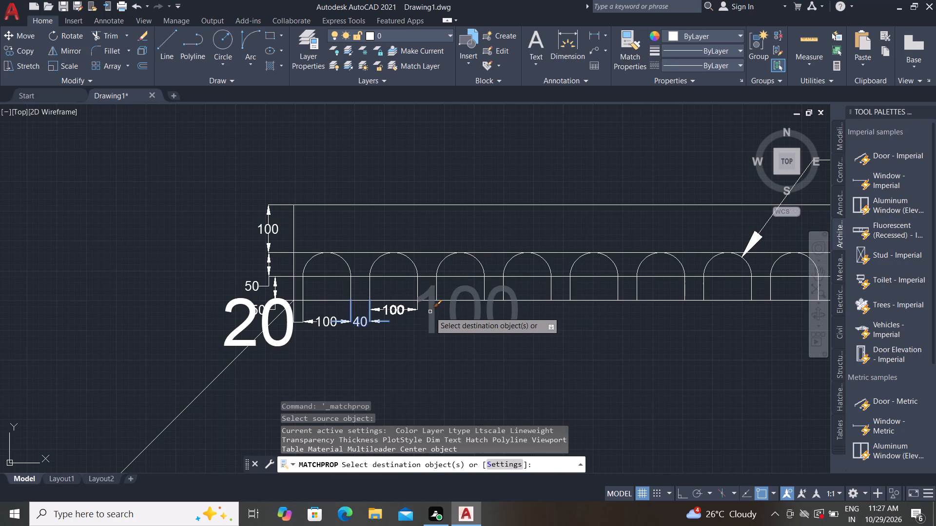
left_click(430, 312)
key("Escape")
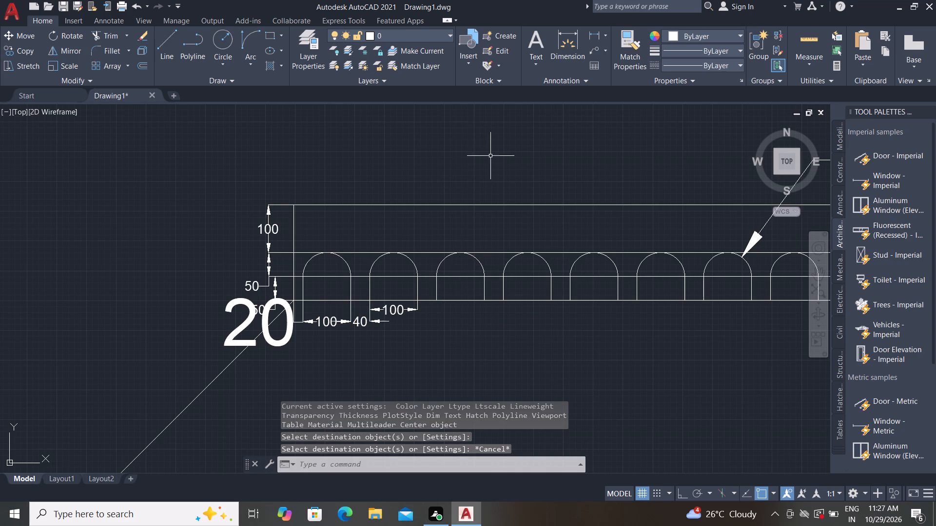
Add a horizontal linear dimension for the gap between the second and third arched openings, in line with the second opening's dimension.
left_click(591, 33)
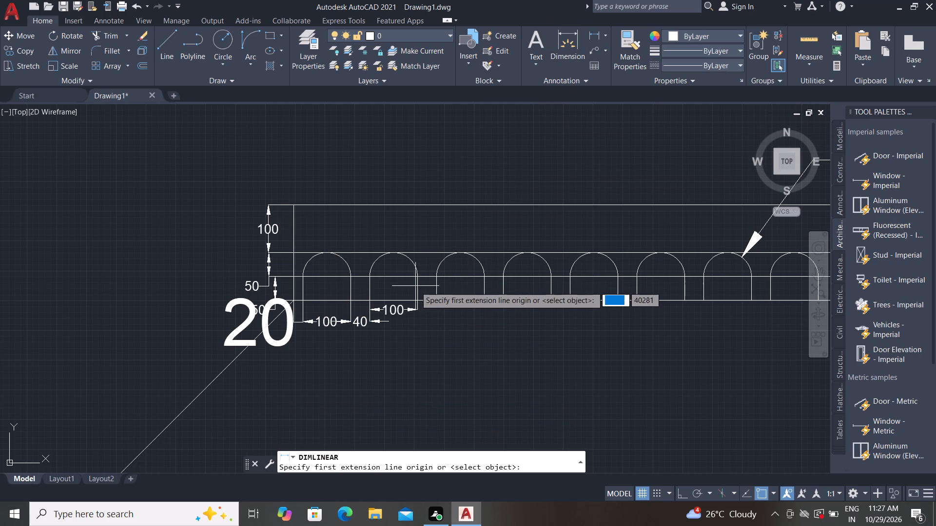
left_click(416, 300)
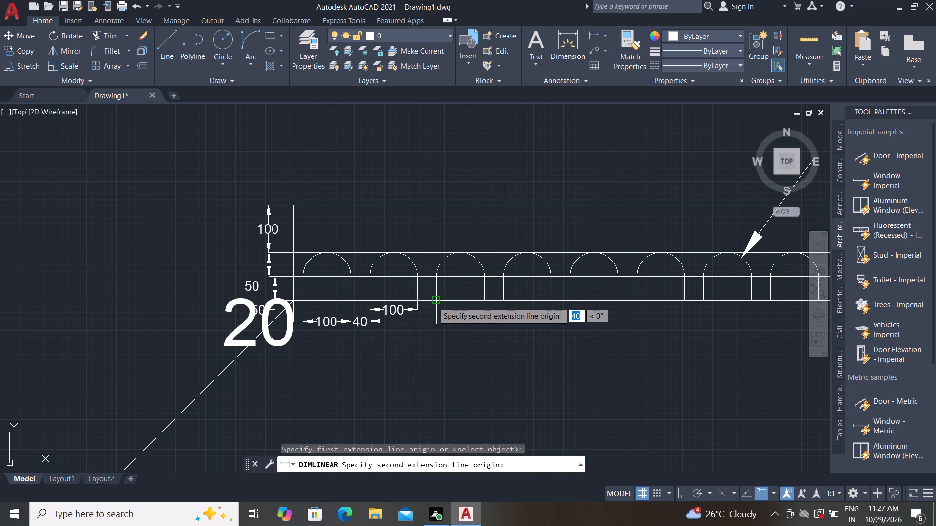
left_click(433, 301)
left_click(432, 309)
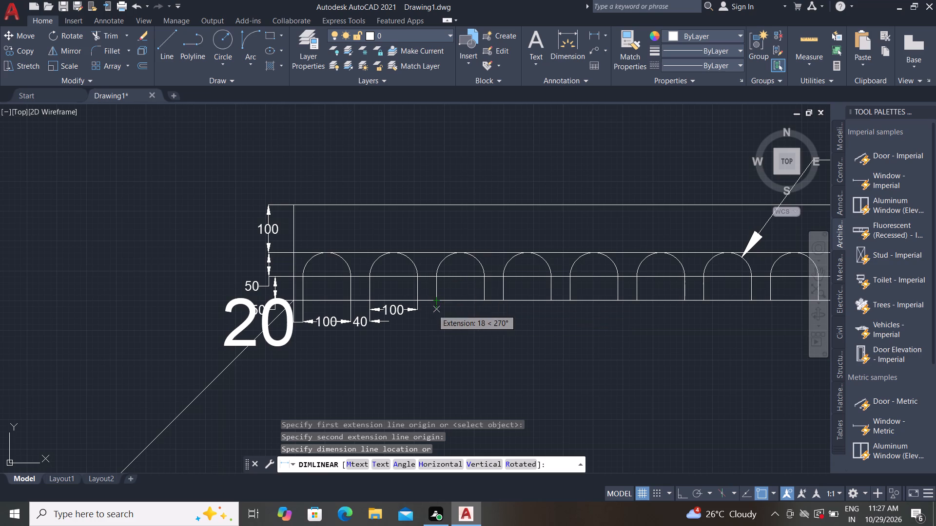
Match the dimension of the gap between the second and third openings to the second opening's width dimension.
left_click(629, 46)
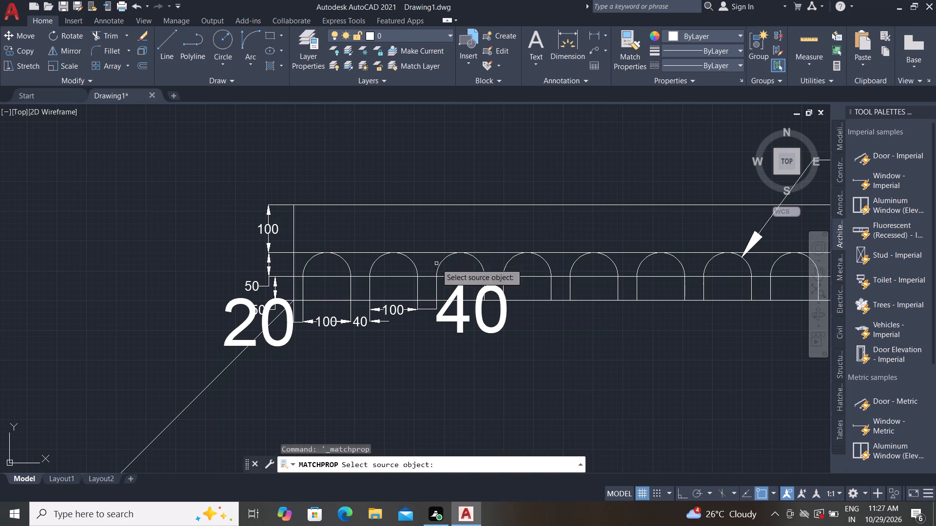
left_click(408, 308)
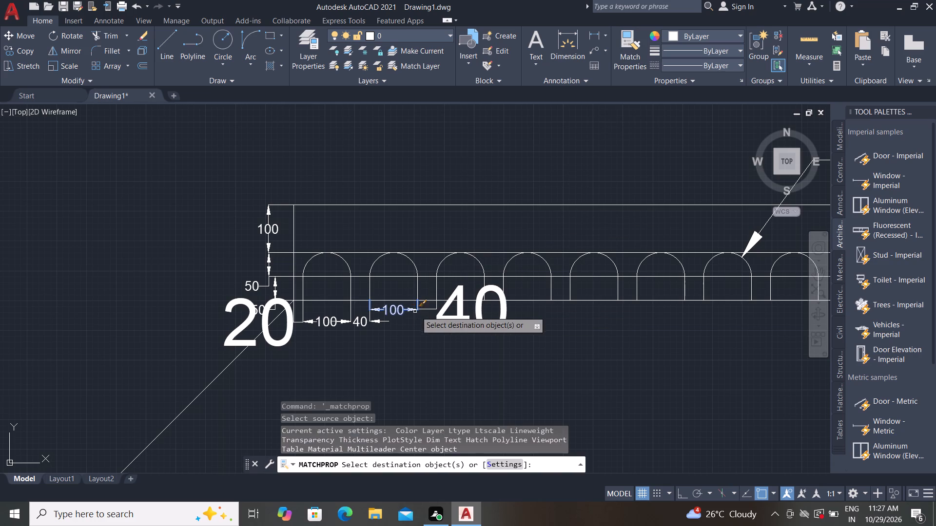
left_click(441, 319)
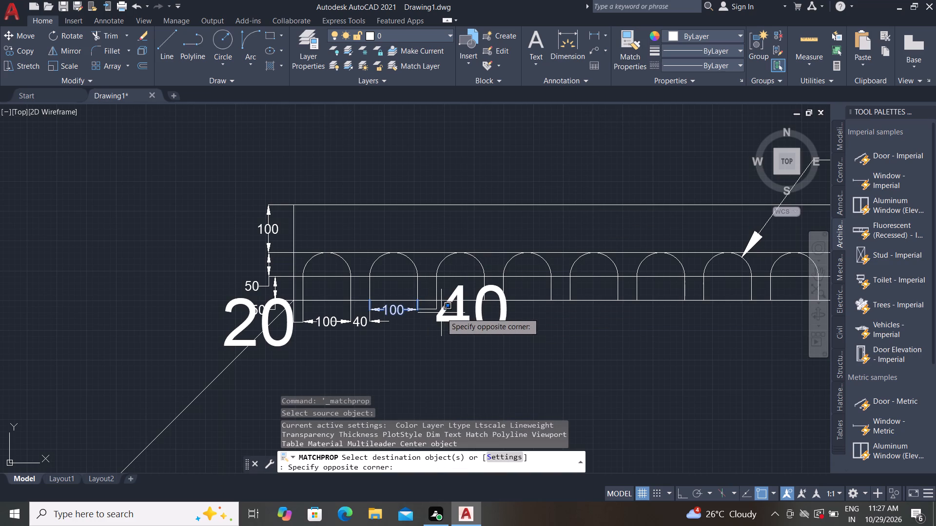
left_click(417, 325)
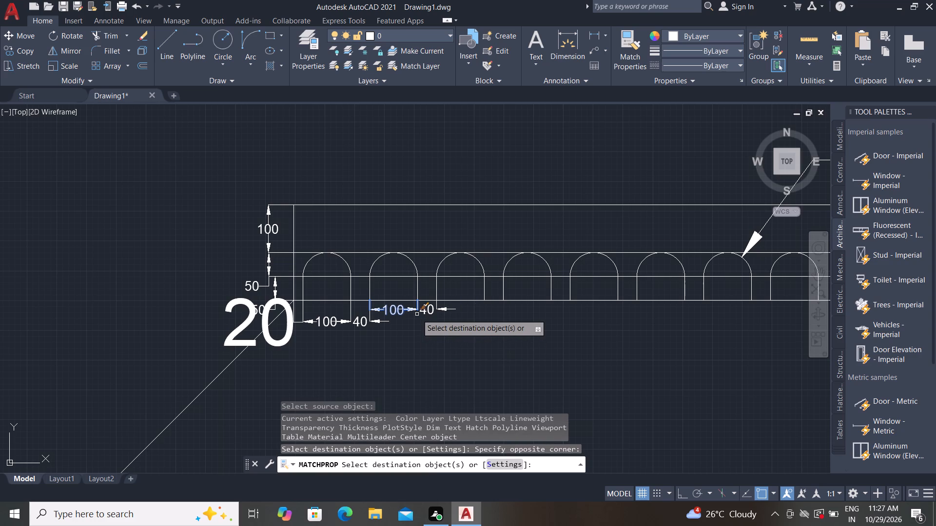
key("Escape")
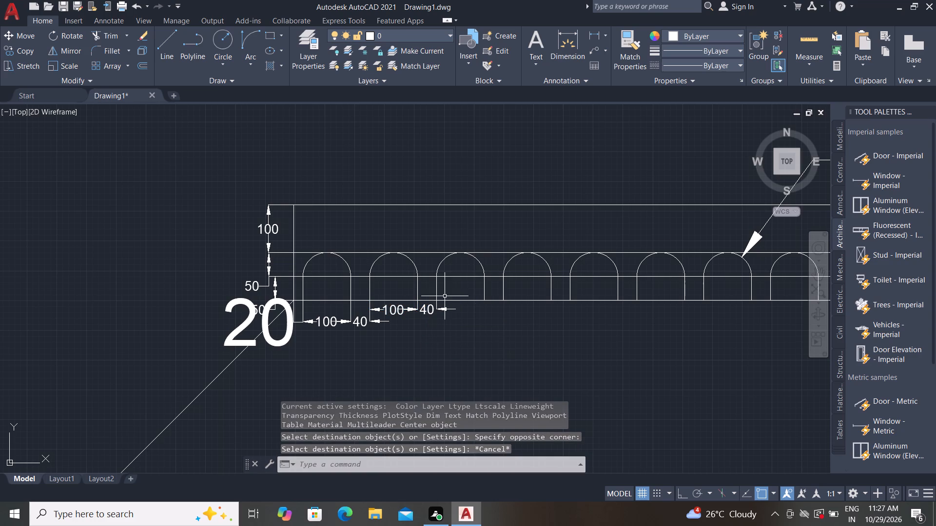
Delete the two horizontal construction lines running along the tops and the springing level of the arched openings.
scroll(426, 347, "down", 1)
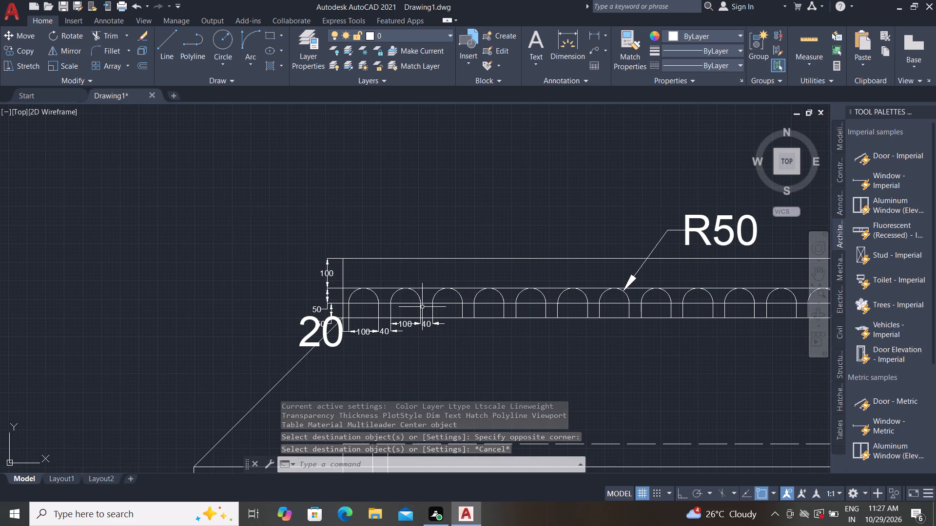
left_click(423, 303)
left_click(425, 288)
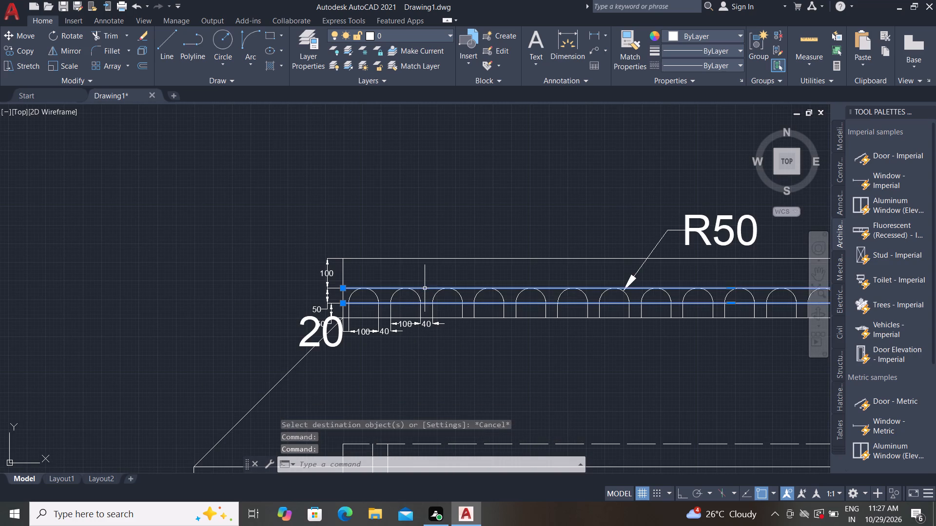
key("Delete")
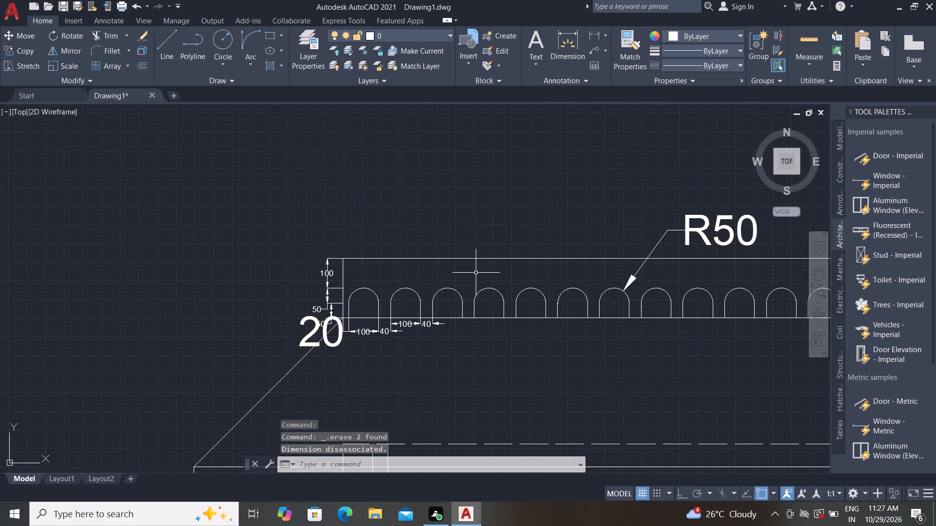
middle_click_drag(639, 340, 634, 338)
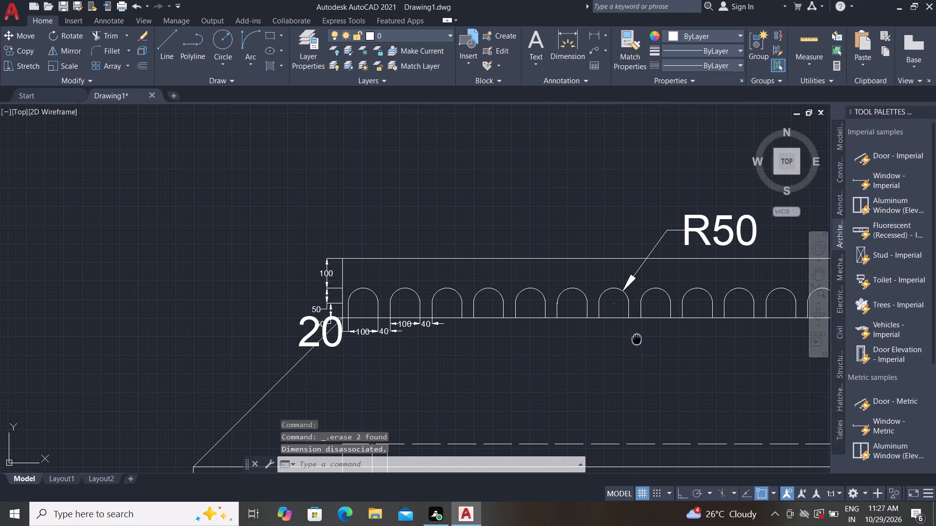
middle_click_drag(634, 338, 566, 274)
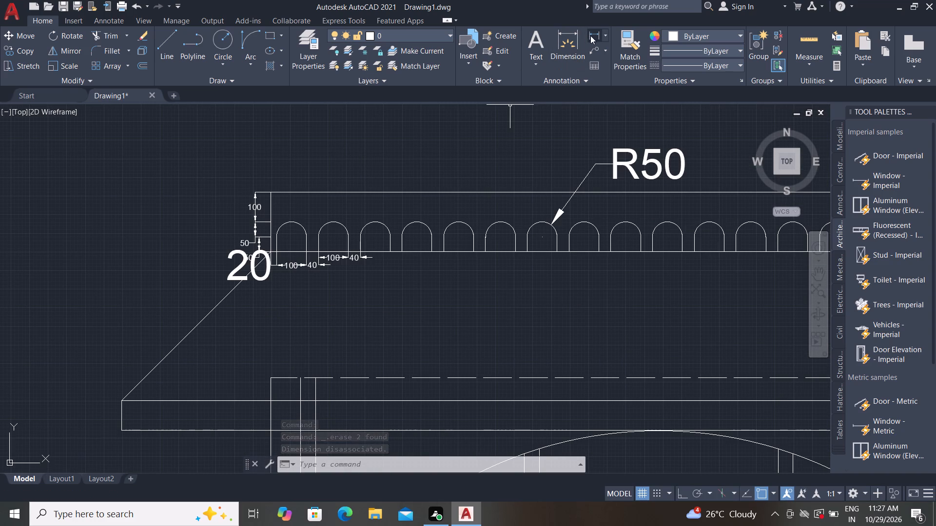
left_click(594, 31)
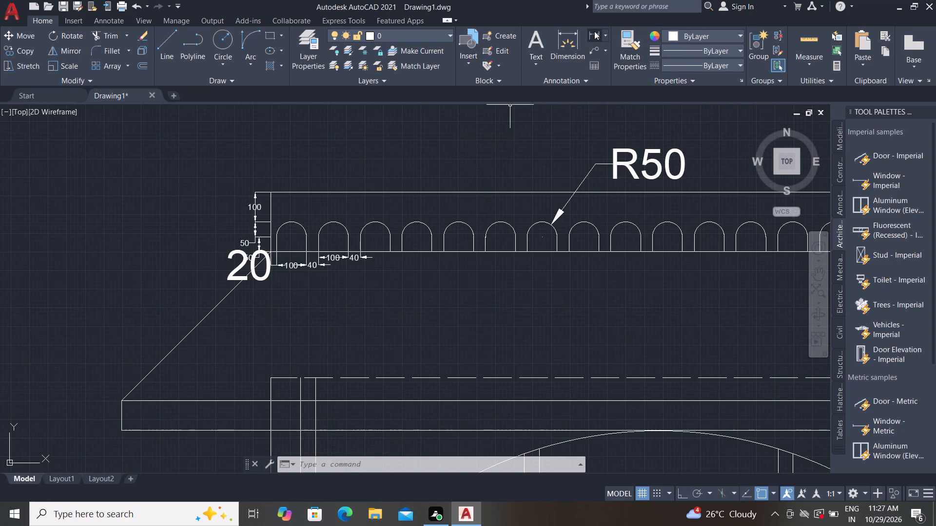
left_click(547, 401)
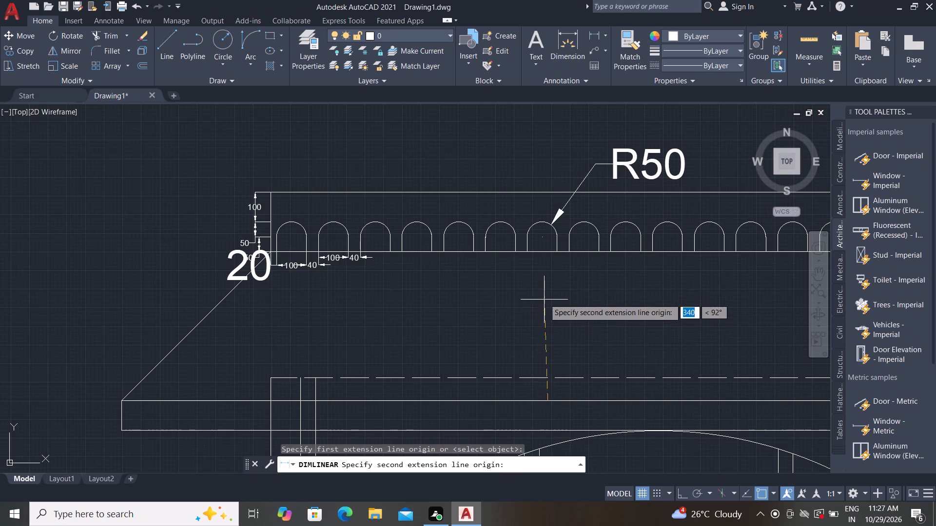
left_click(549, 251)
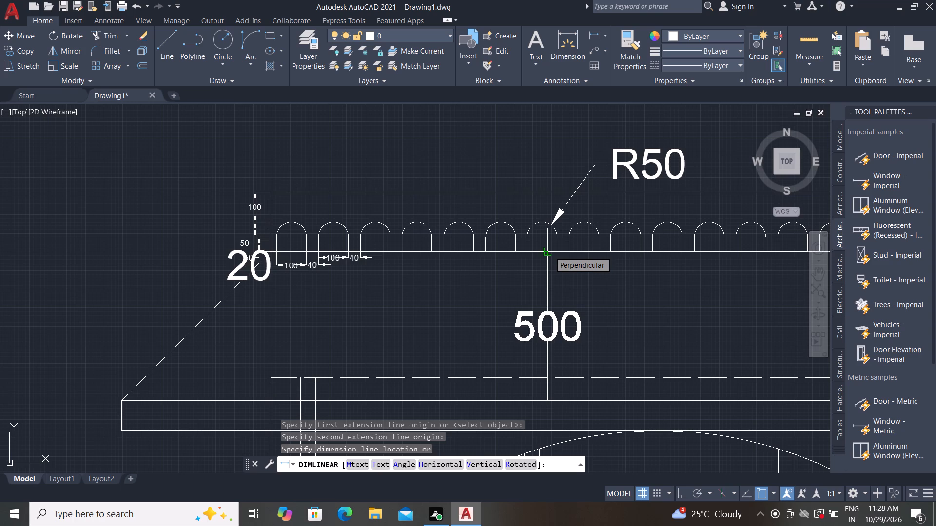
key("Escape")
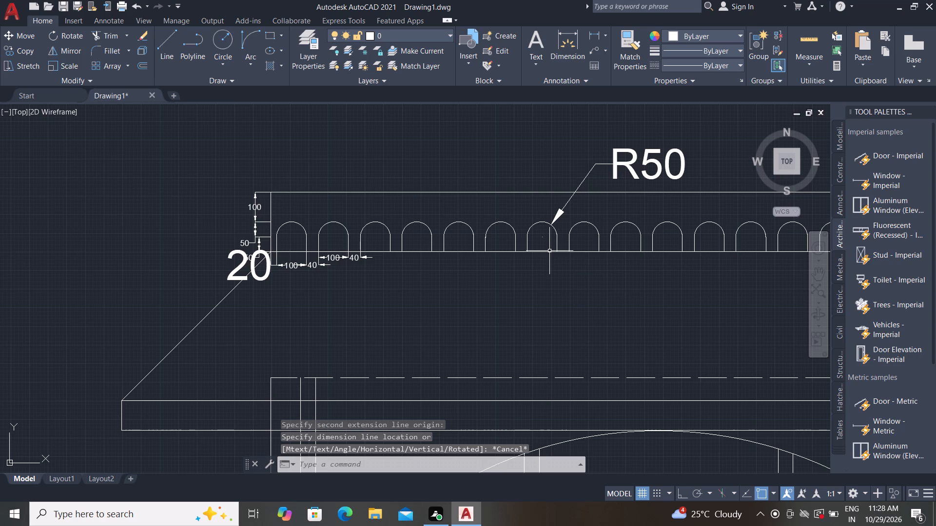
Add a horizontal linear dimension below the short ledge between the left frame post and the start of the large arch.
scroll(551, 249, "down", 1)
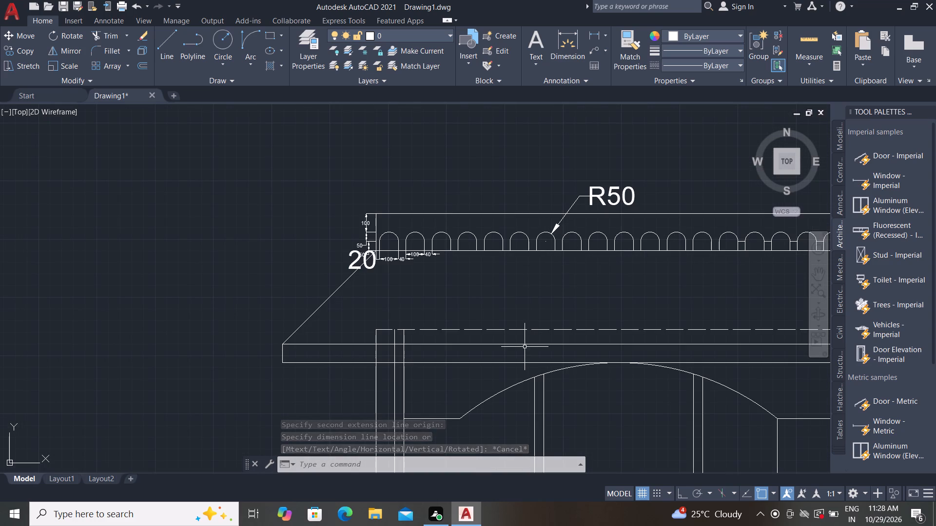
middle_click_drag(530, 346, 540, 276)
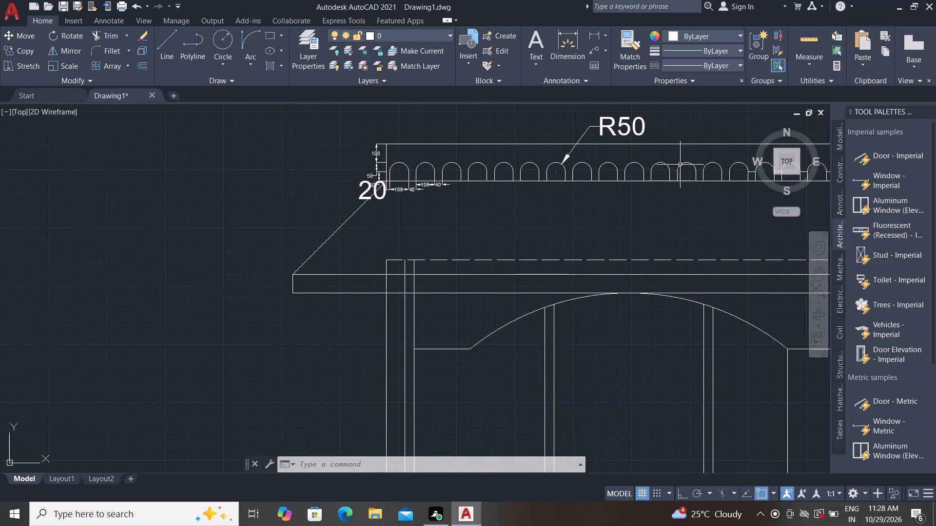
left_click(595, 31)
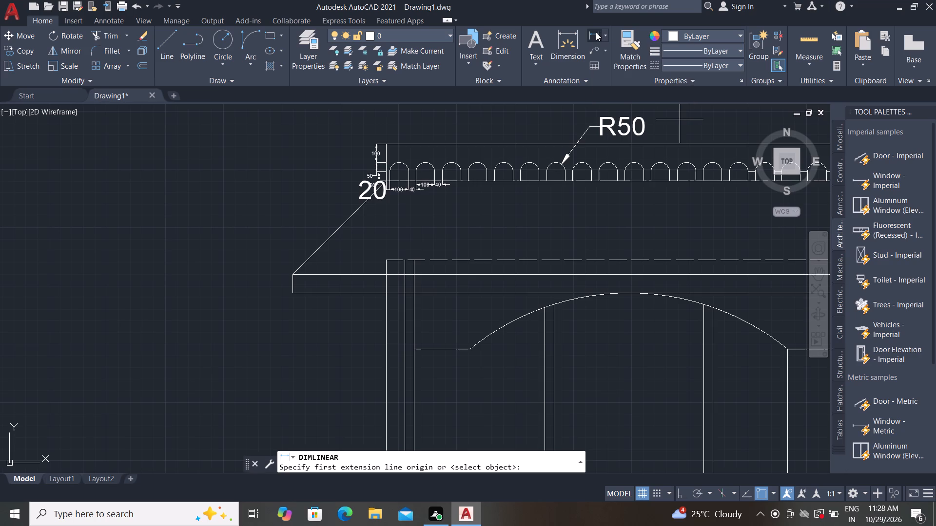
left_click(471, 352)
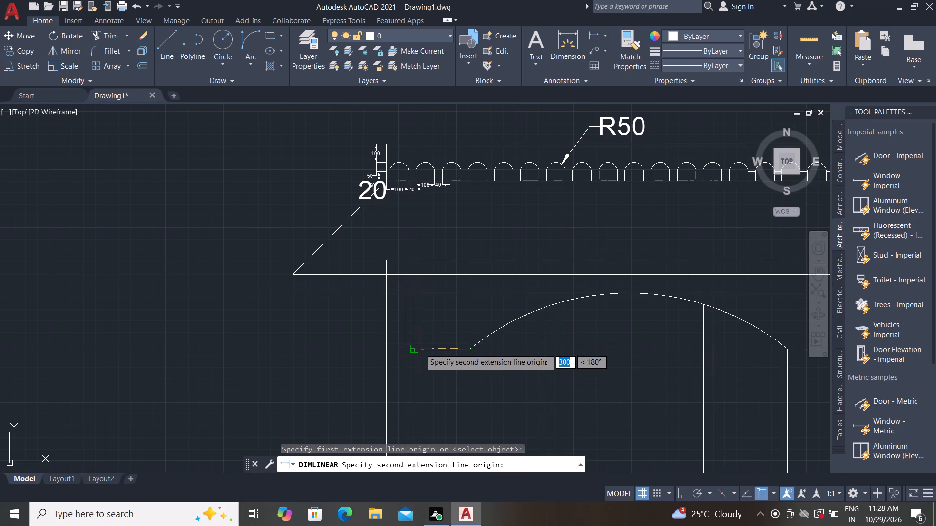
left_click(415, 349)
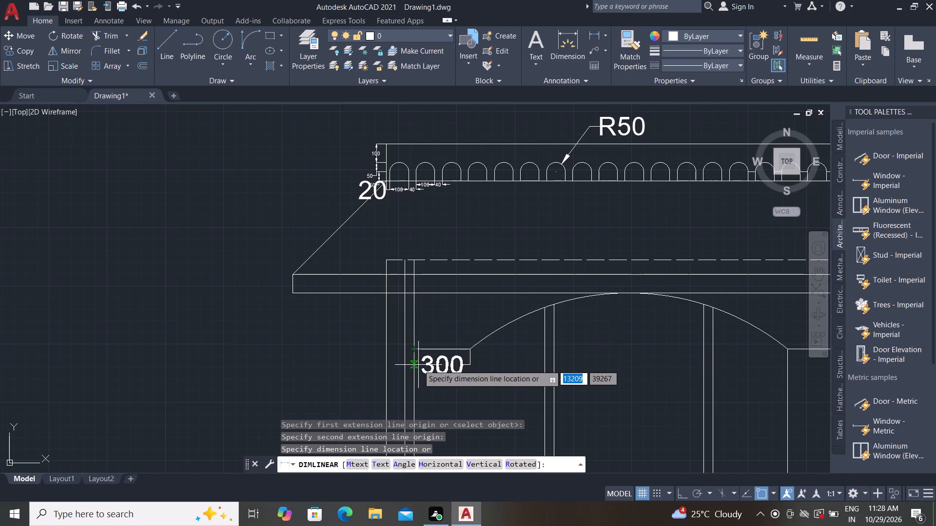
left_click(419, 365)
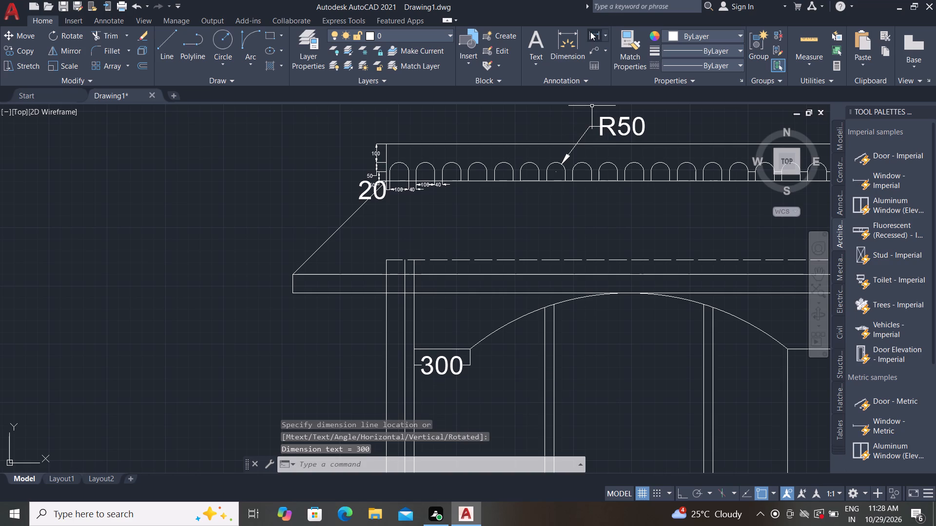
Add a vertical linear dimension from the start of the large arch at the left ledge up to the canopy's bottom edge.
left_click(594, 31)
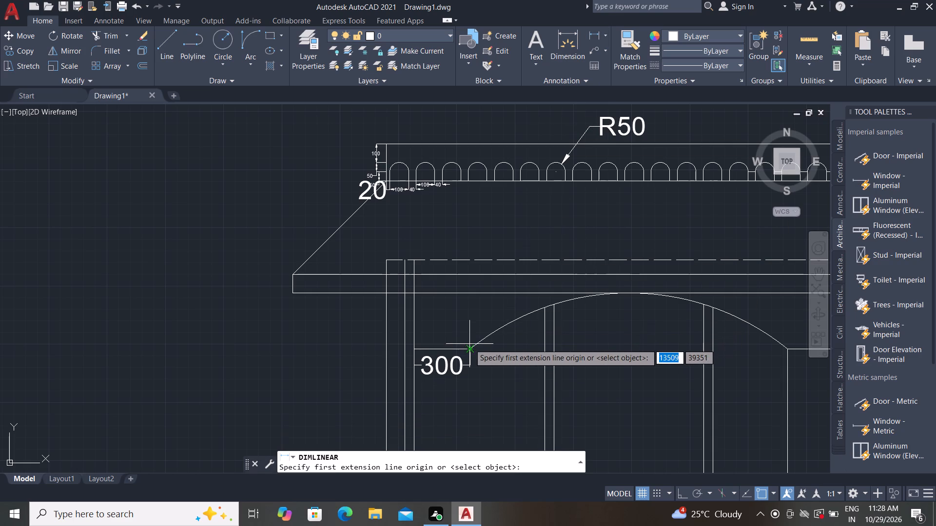
left_click(468, 350)
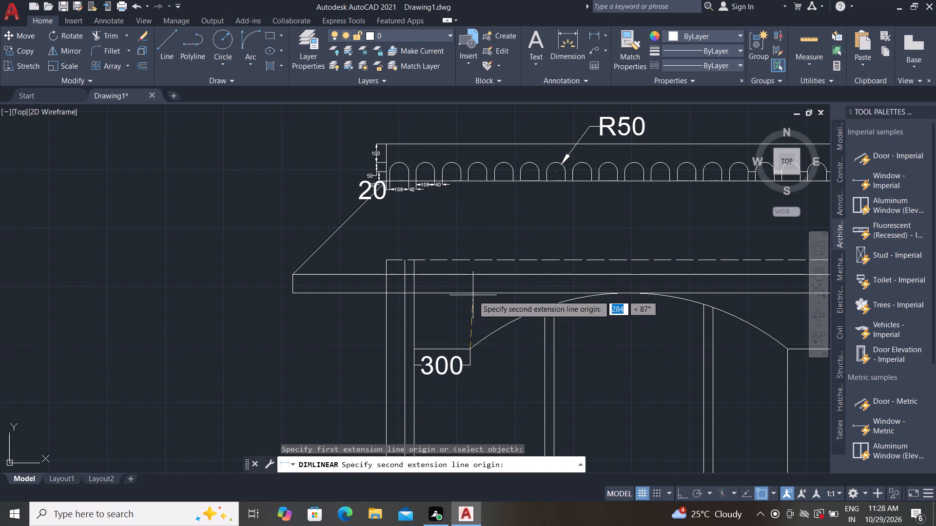
left_click(471, 292)
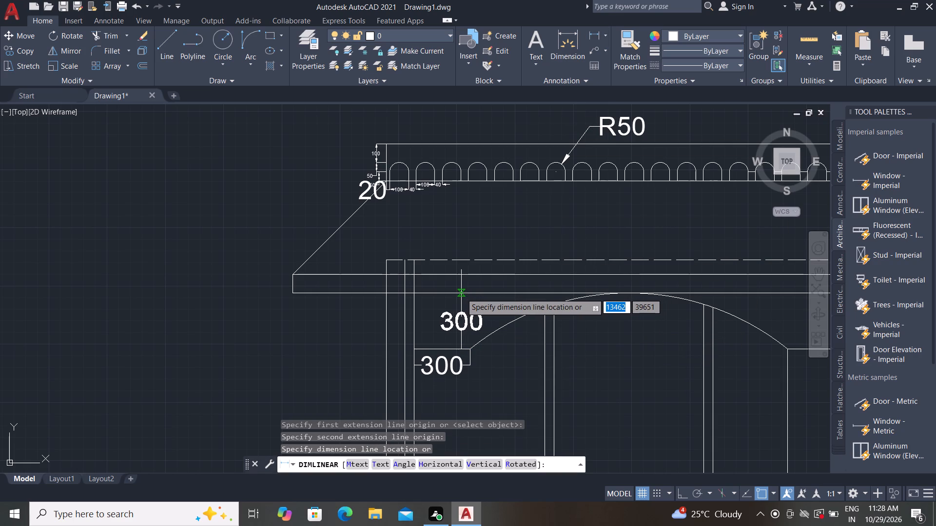
left_click(461, 293)
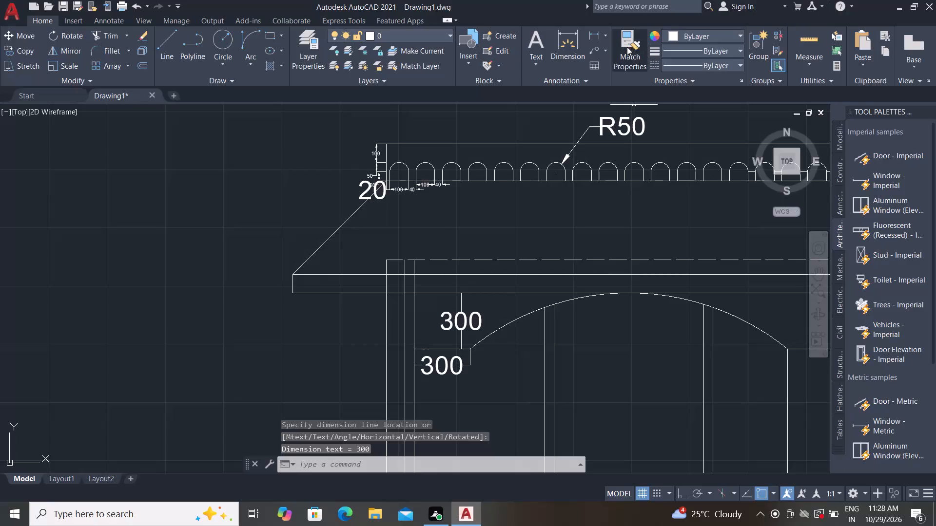
Match the left ledge's horizontal and vertical dimensions to the plan's 300 dimension at the right side of the slab.
left_click(627, 47)
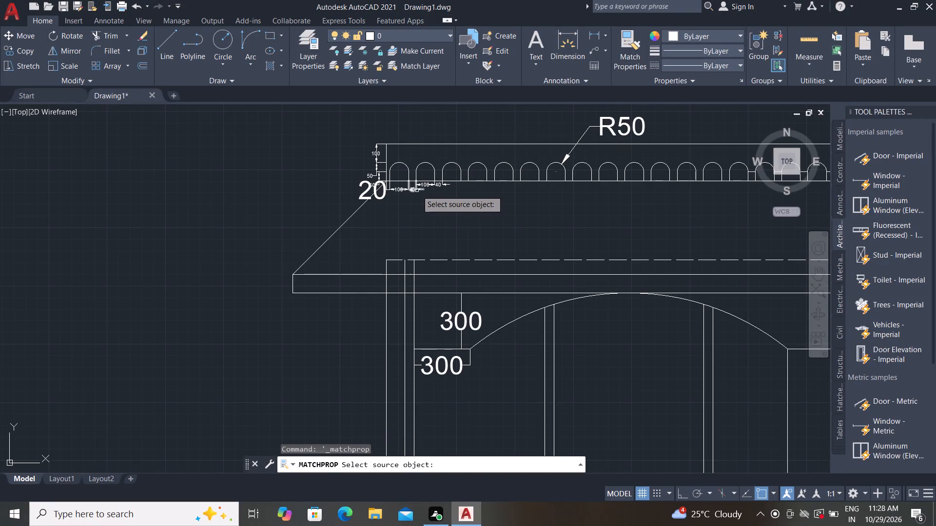
scroll(508, 301, "down", 2)
scroll(589, 255, "down", 1)
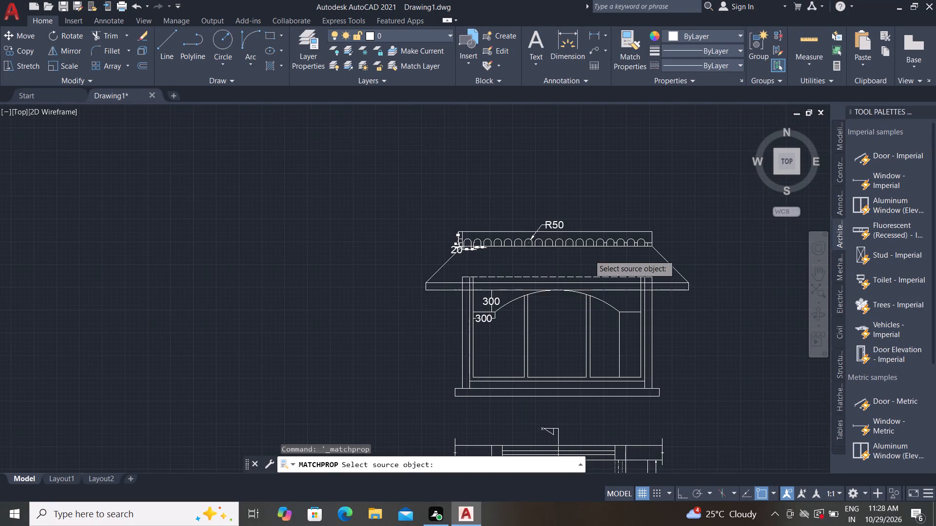
scroll(615, 418, "up", 2)
left_click(615, 391)
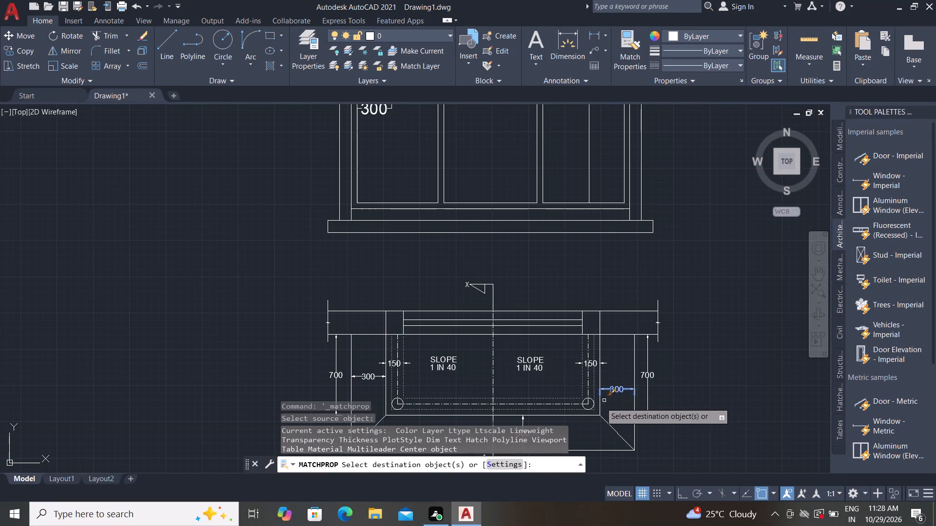
scroll(585, 408, "down", 1)
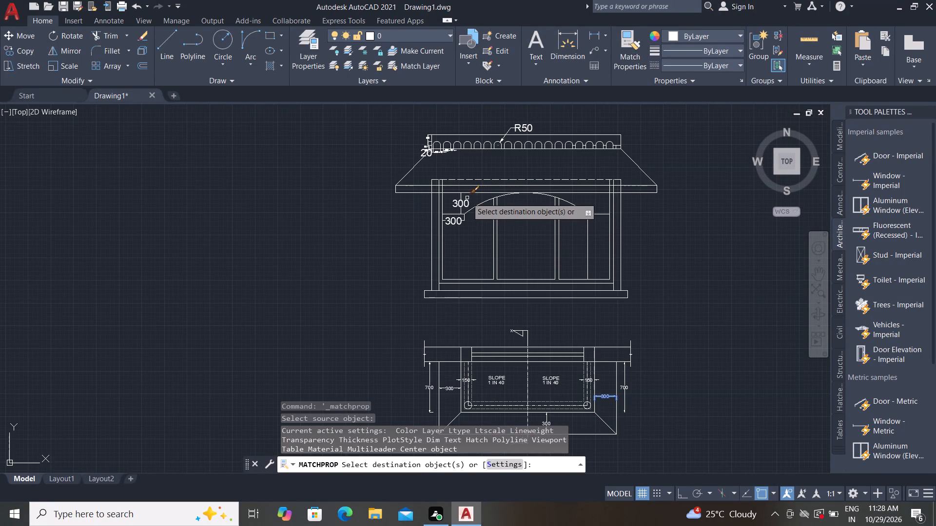
scroll(467, 198, "up", 4)
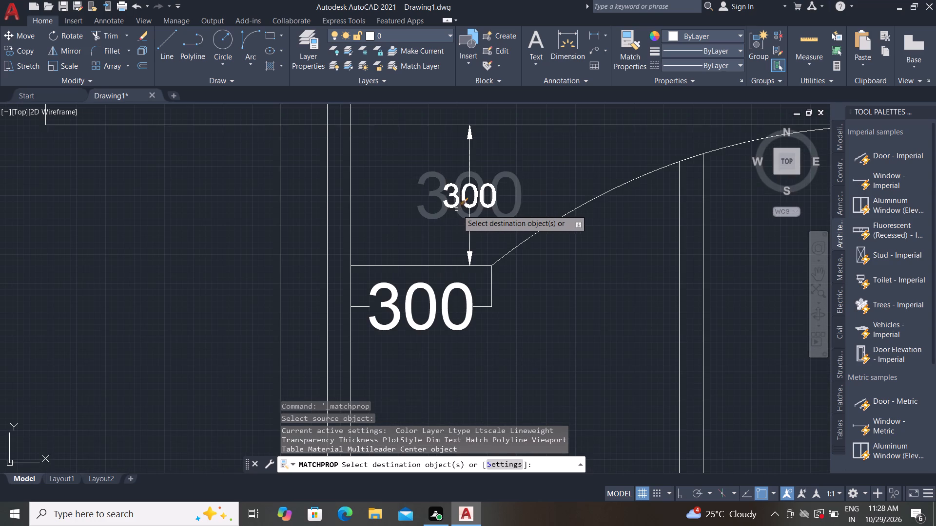
left_click(459, 210)
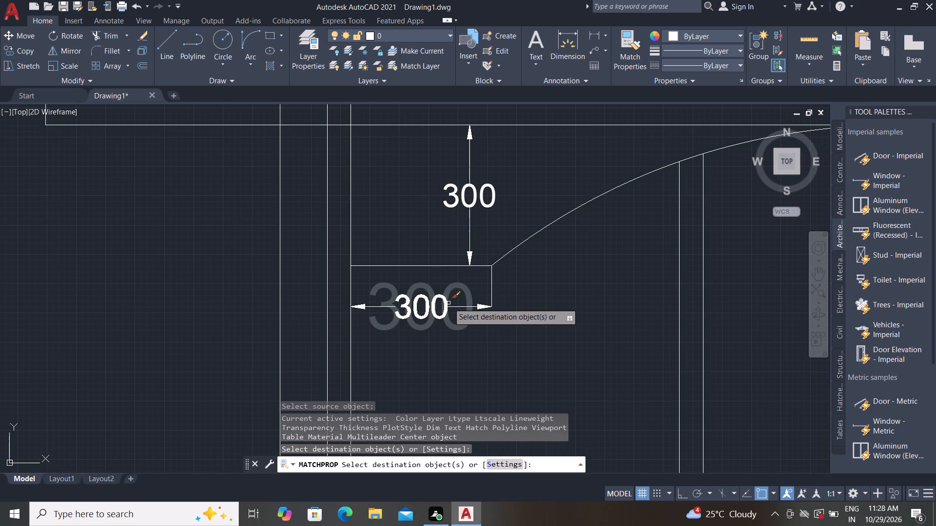
left_click(448, 303)
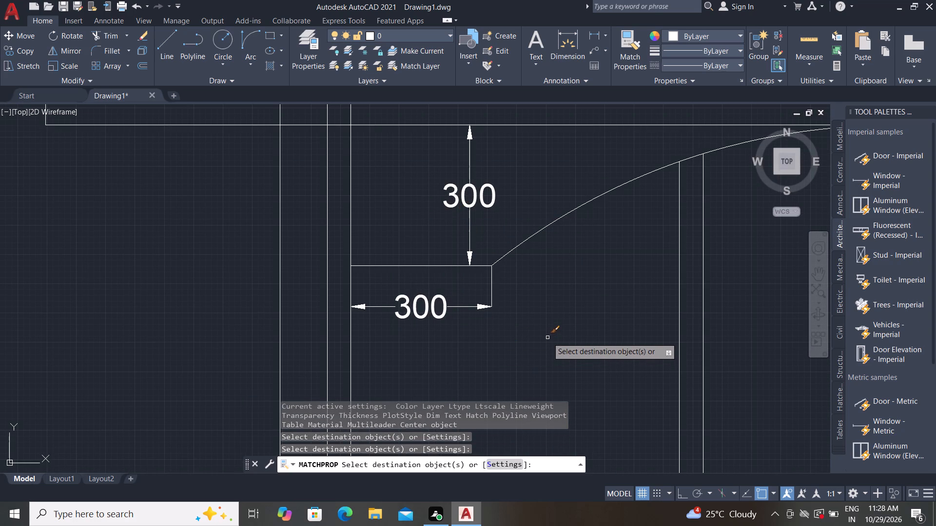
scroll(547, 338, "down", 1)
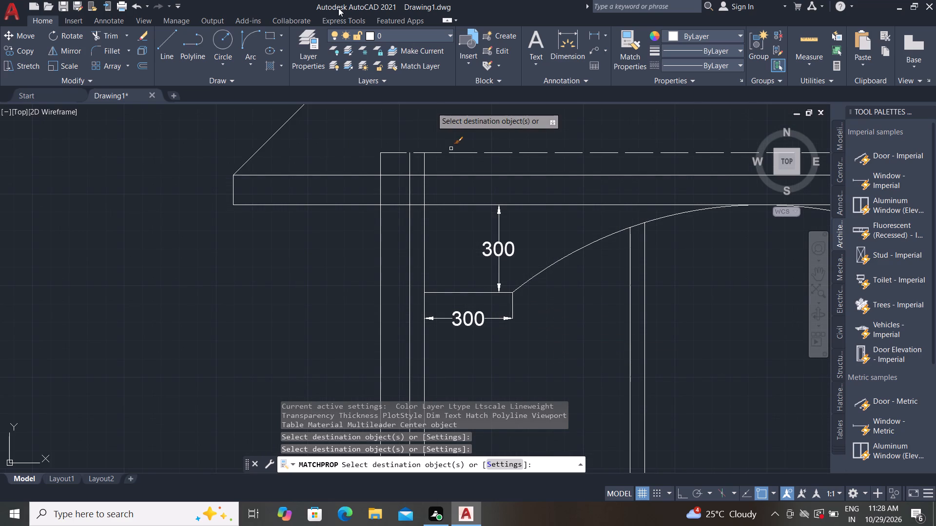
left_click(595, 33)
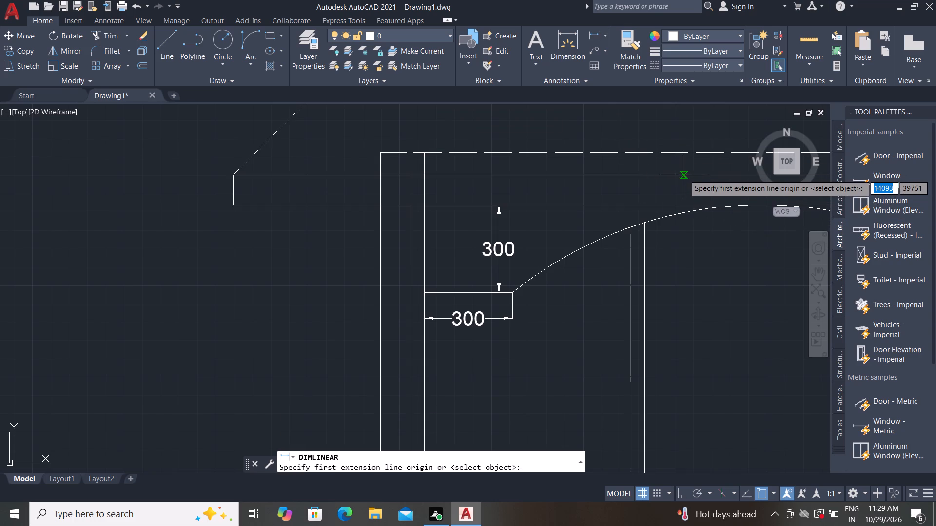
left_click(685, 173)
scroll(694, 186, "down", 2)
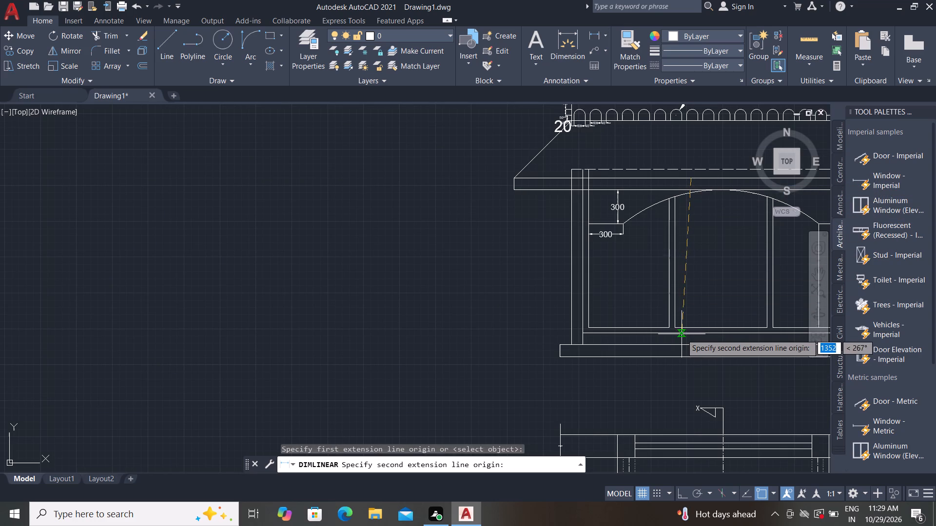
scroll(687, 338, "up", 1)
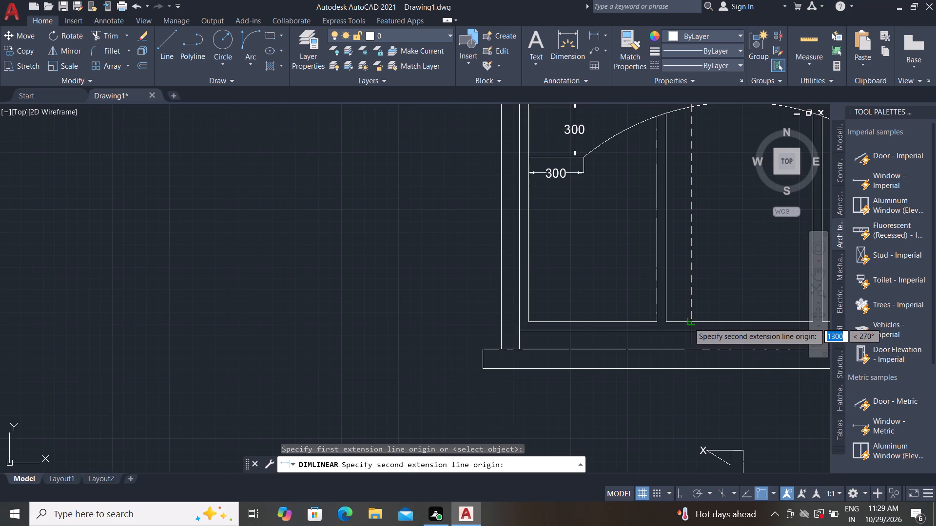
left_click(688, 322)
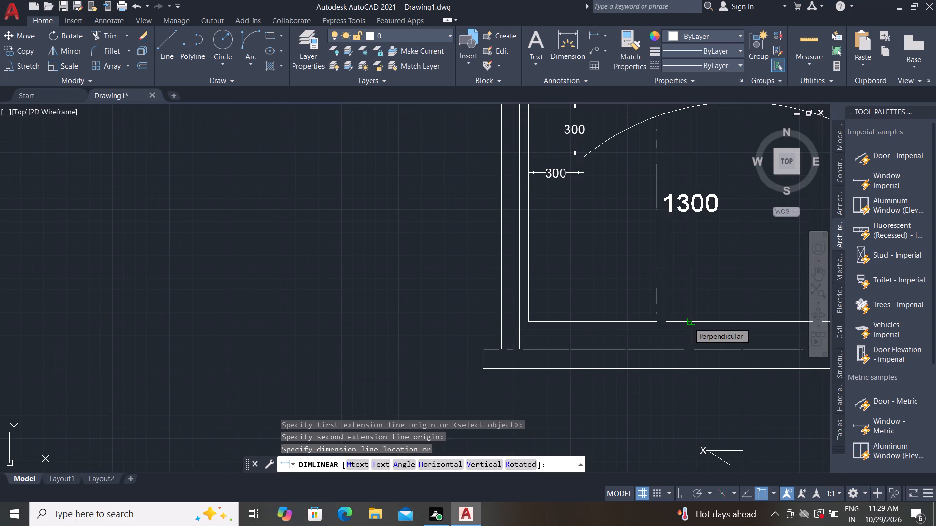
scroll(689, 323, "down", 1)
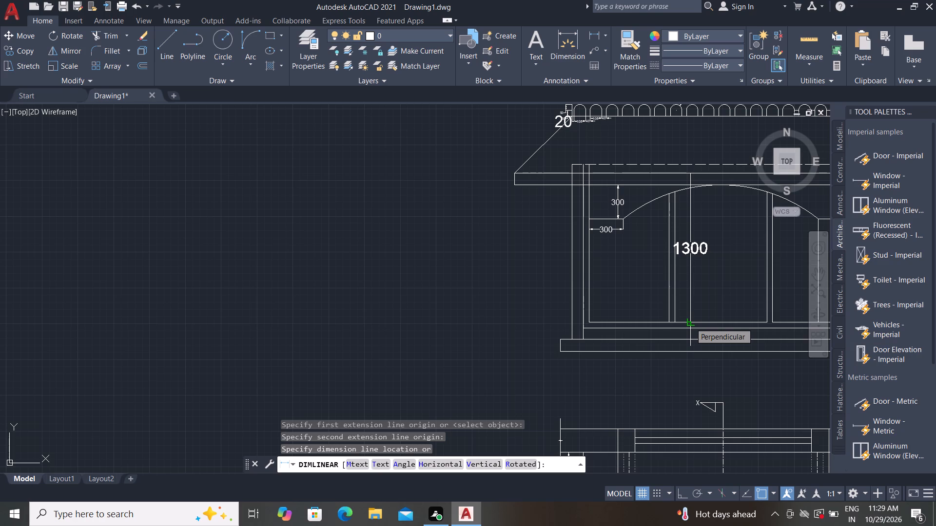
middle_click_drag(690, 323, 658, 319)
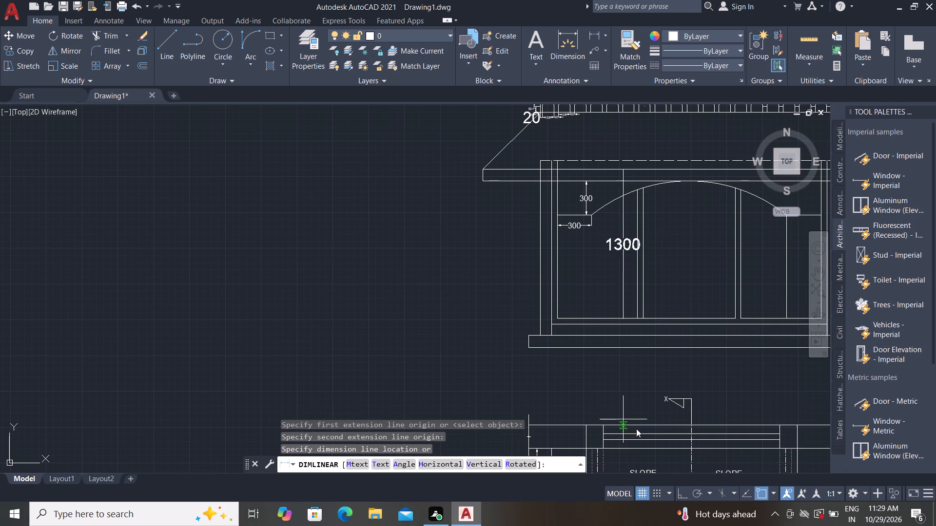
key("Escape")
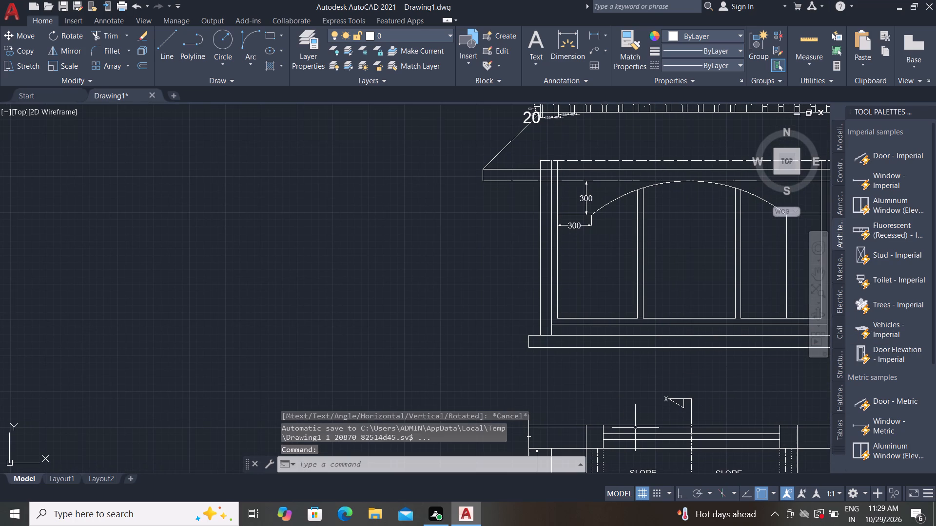
Add a horizontal linear dimension below the short ledge between the large arch's right end and the right frame post.
scroll(488, 308, "down", 1)
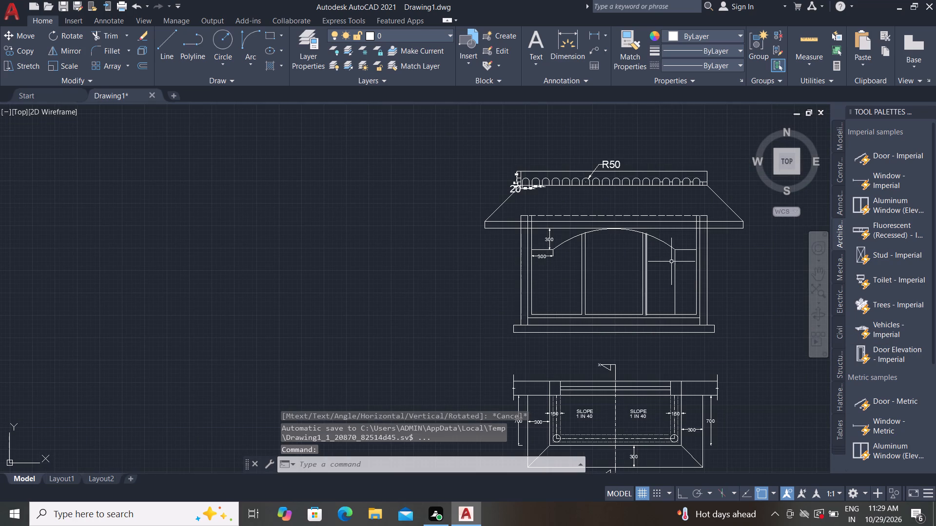
scroll(702, 254, "up", 2)
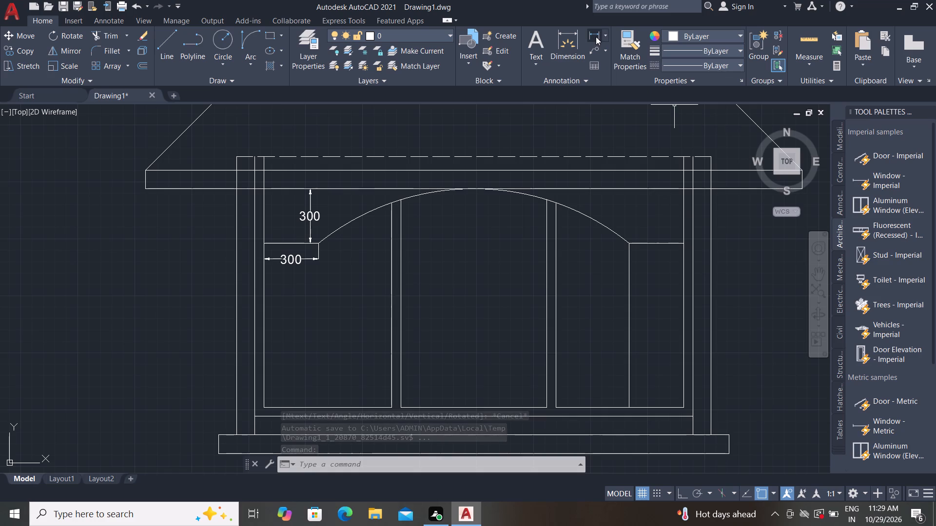
left_click(594, 32)
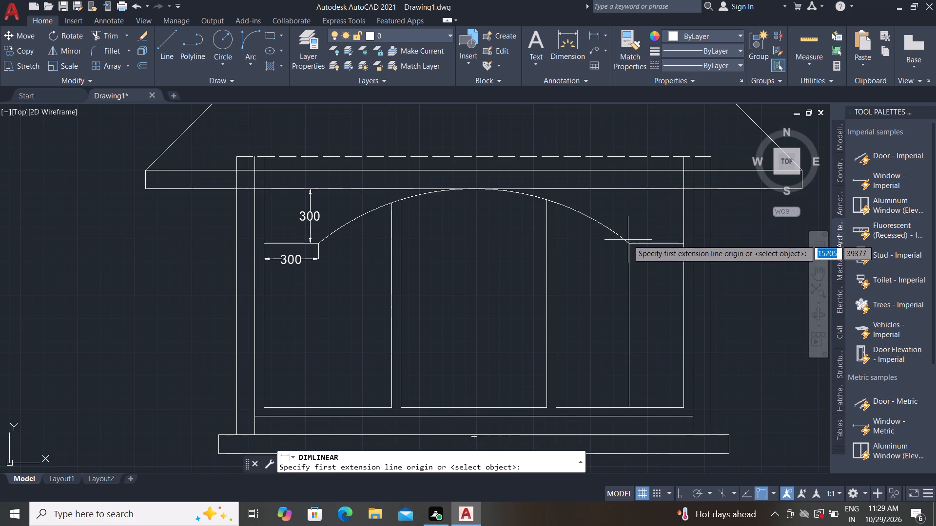
left_click(628, 243)
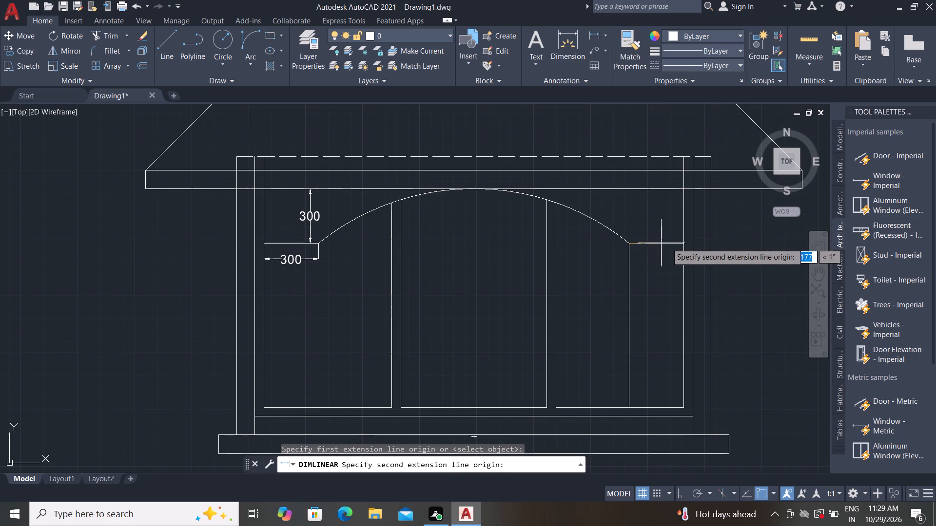
left_click(684, 242)
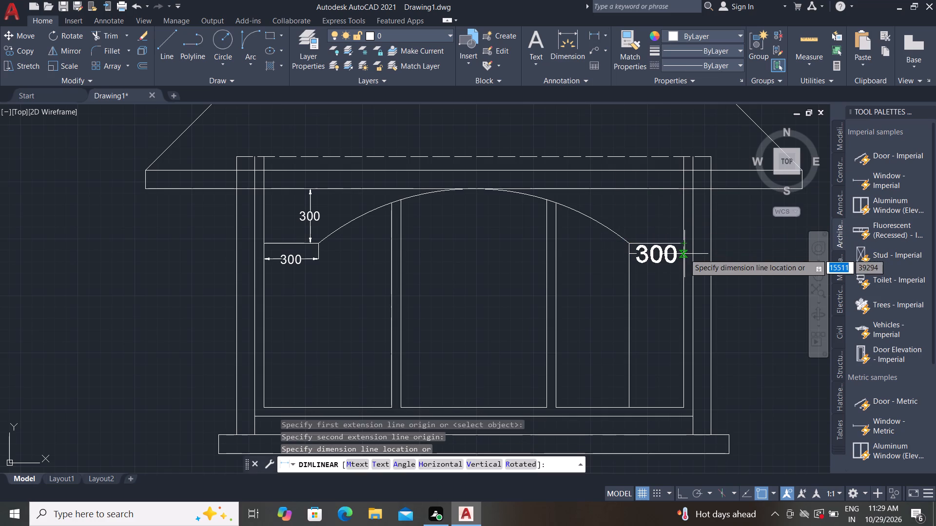
left_click(683, 258)
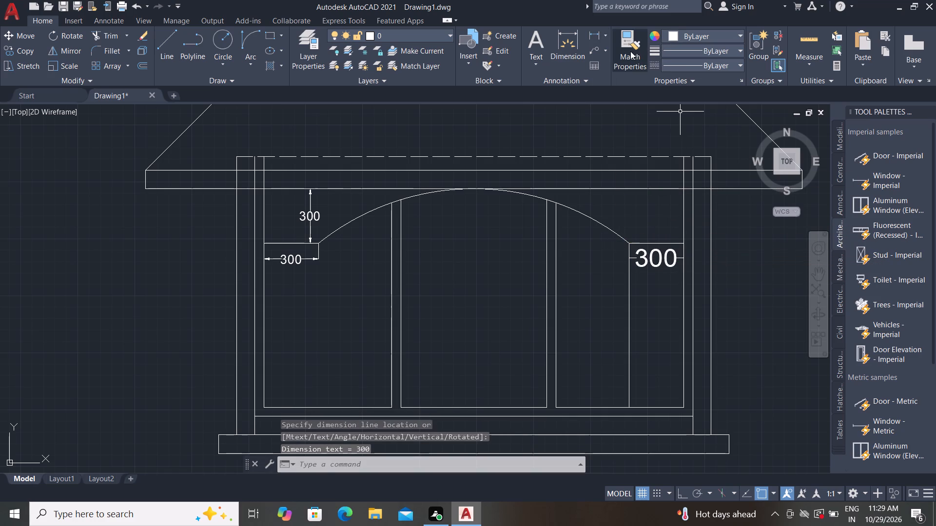
Match the right ledge's dimension to the vertical dimension above the left ledge.
left_click(631, 51)
left_click(315, 212)
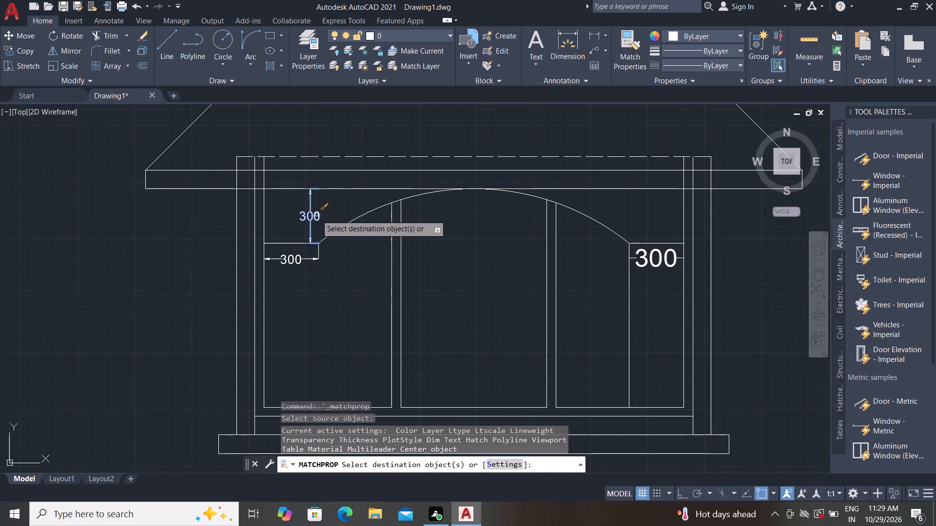
left_click(645, 263)
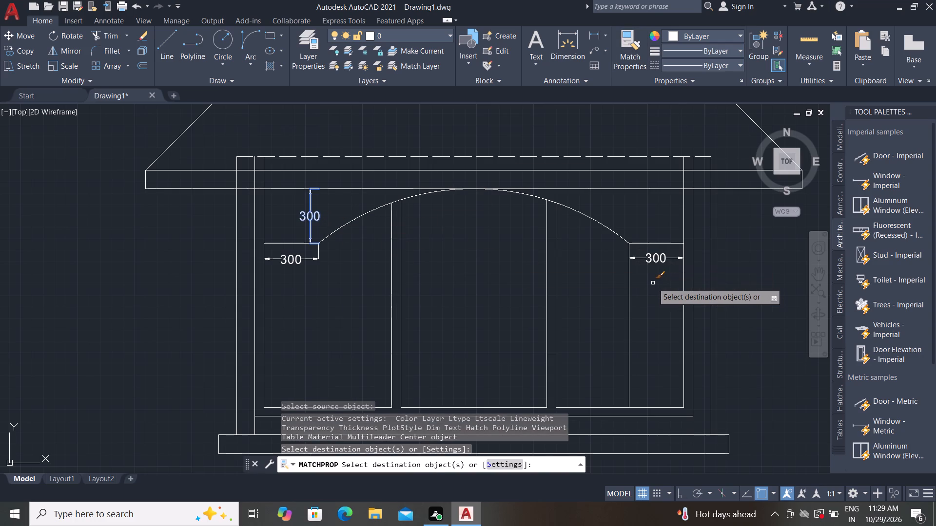
key("Escape")
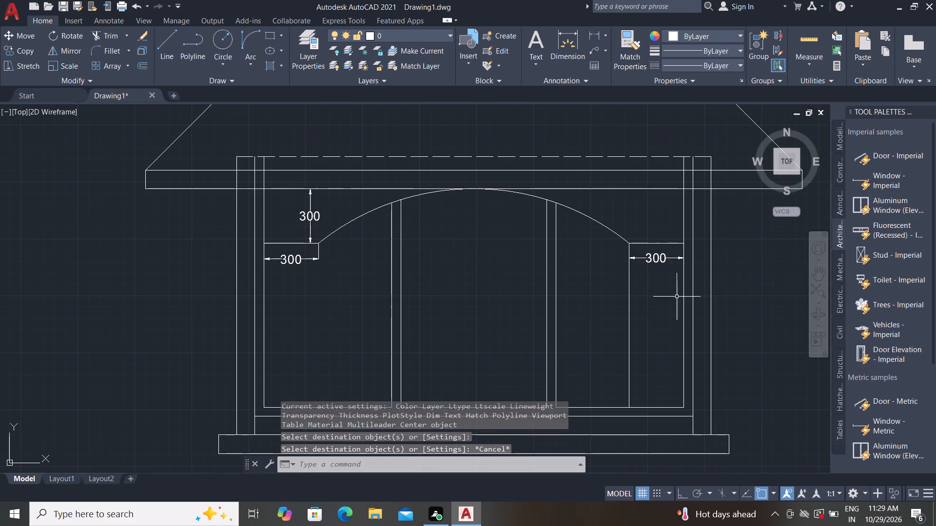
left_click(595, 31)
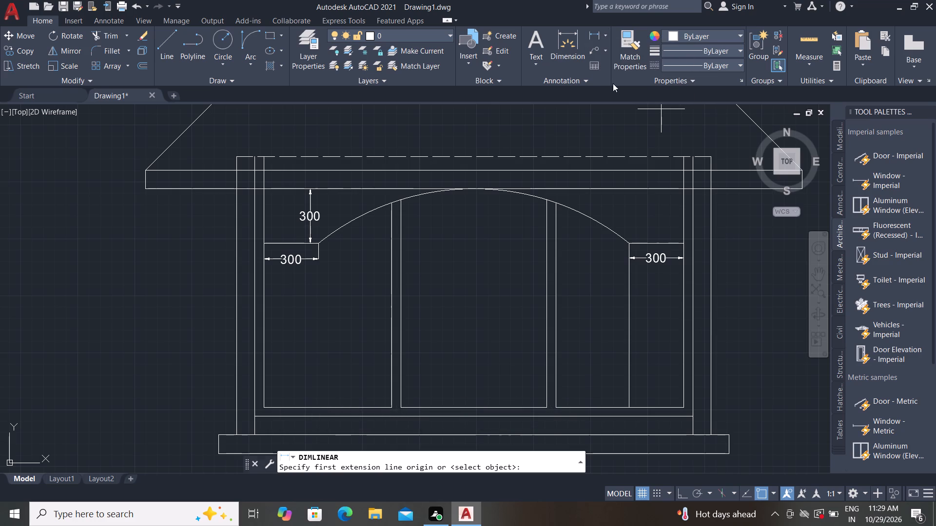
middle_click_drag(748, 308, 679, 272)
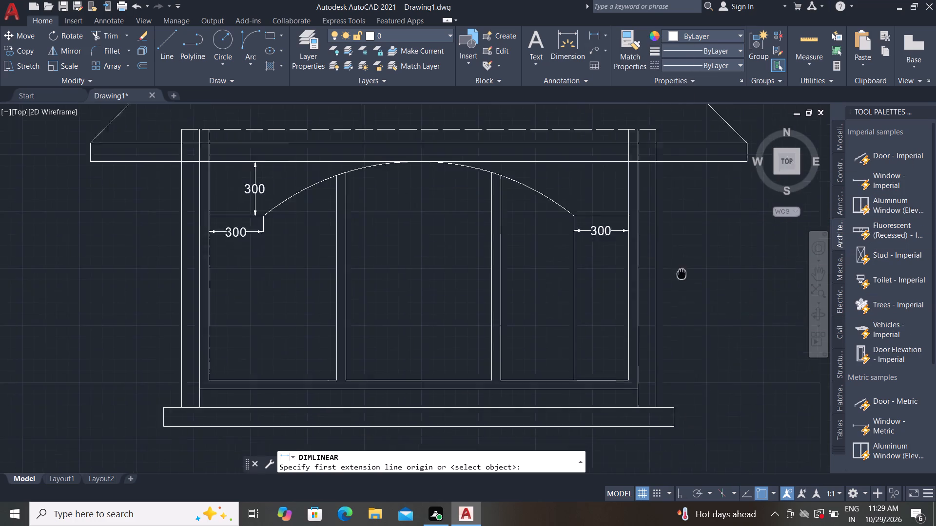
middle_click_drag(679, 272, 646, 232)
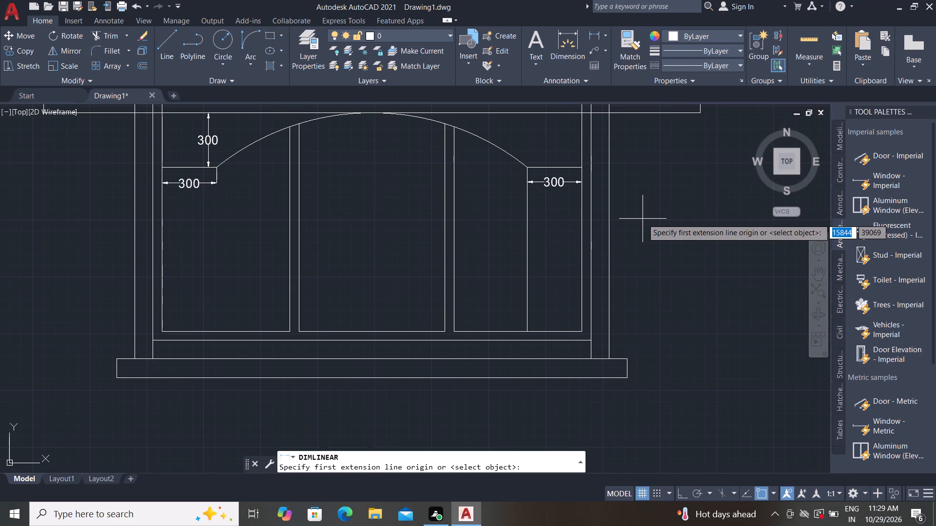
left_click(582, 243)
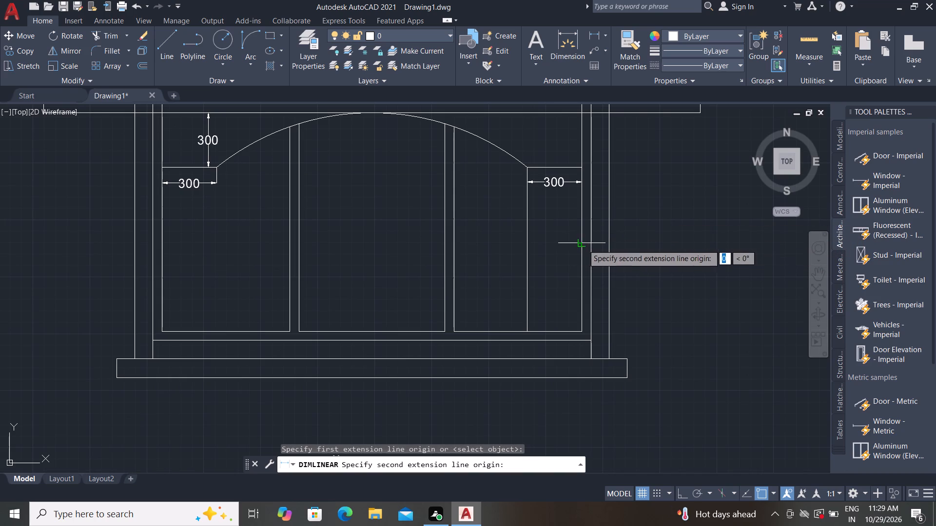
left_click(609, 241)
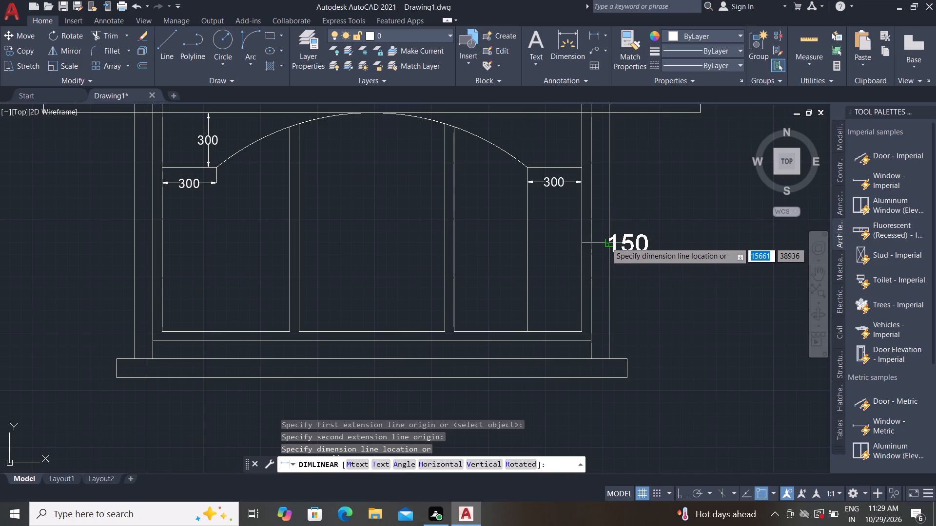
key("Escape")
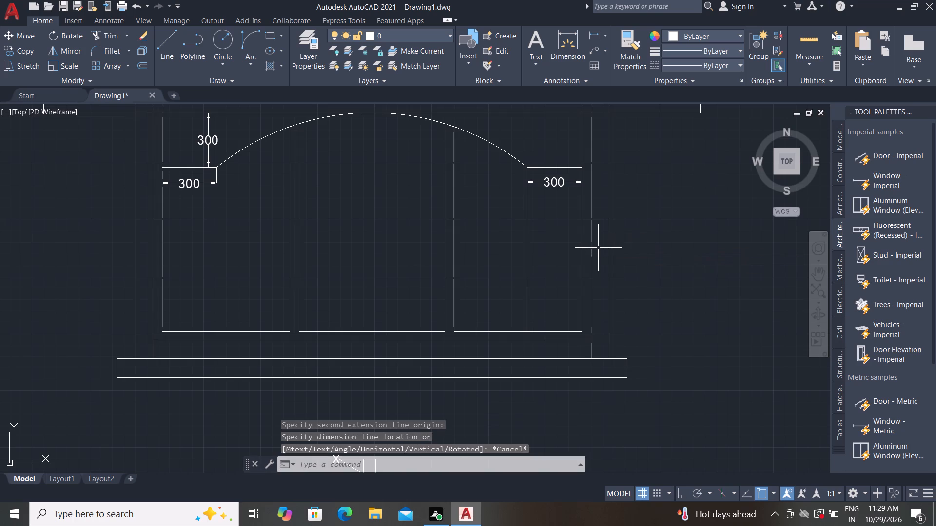
Add horizontal linear dimensions across the widths of the right and left outer posts, below the level of the arch ledges.
left_click(592, 33)
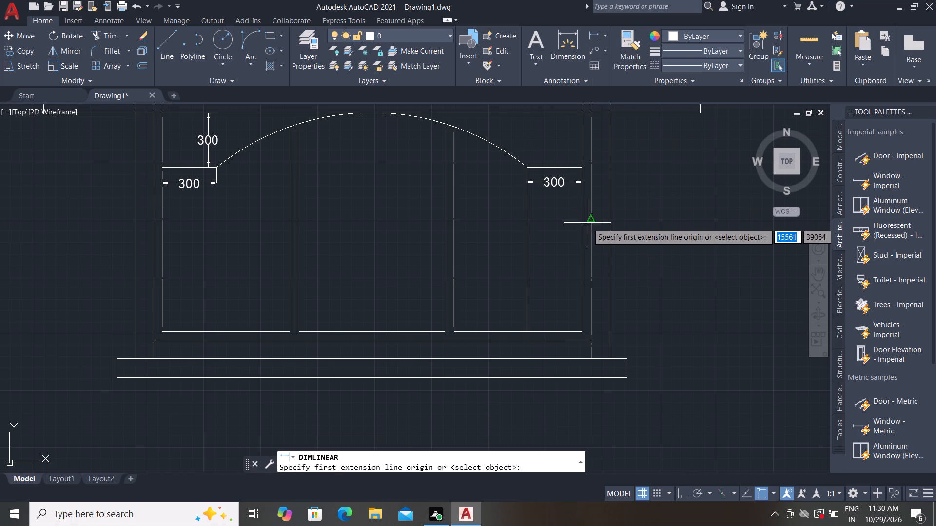
left_click(590, 220)
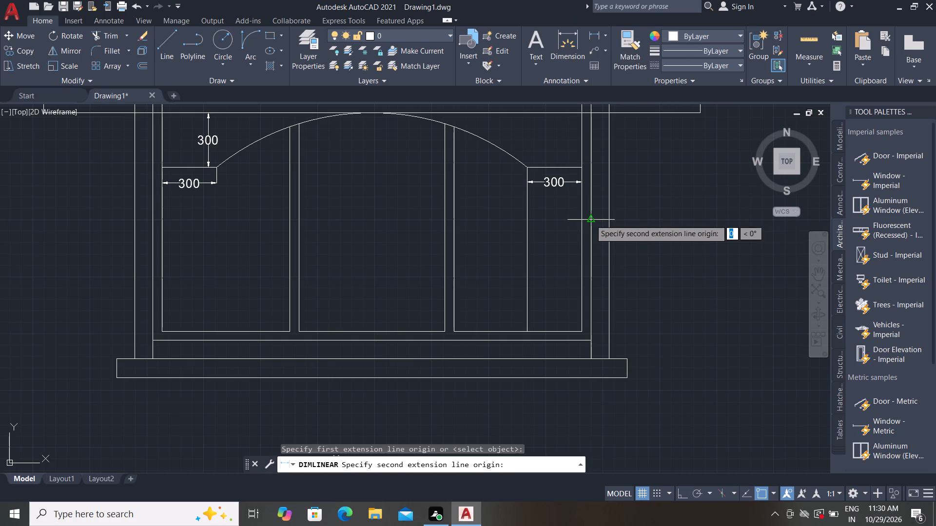
left_click(607, 218)
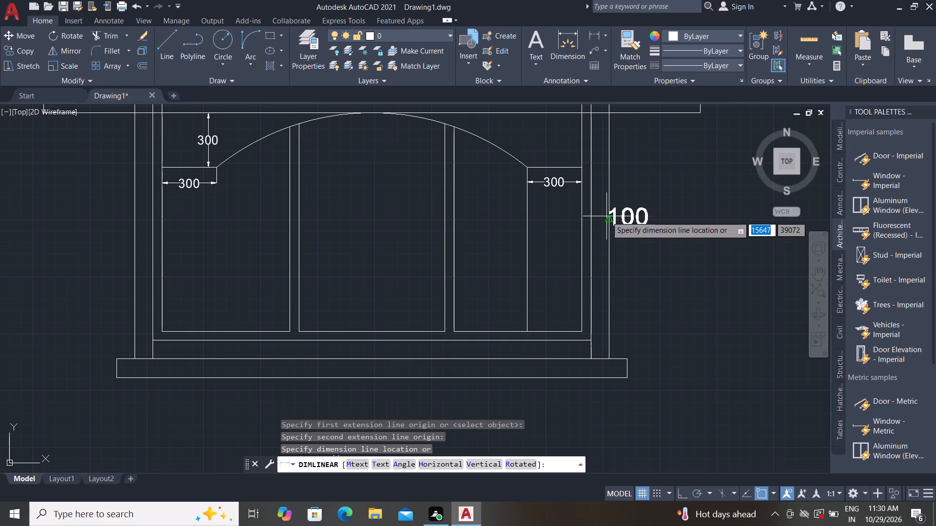
left_click(606, 216)
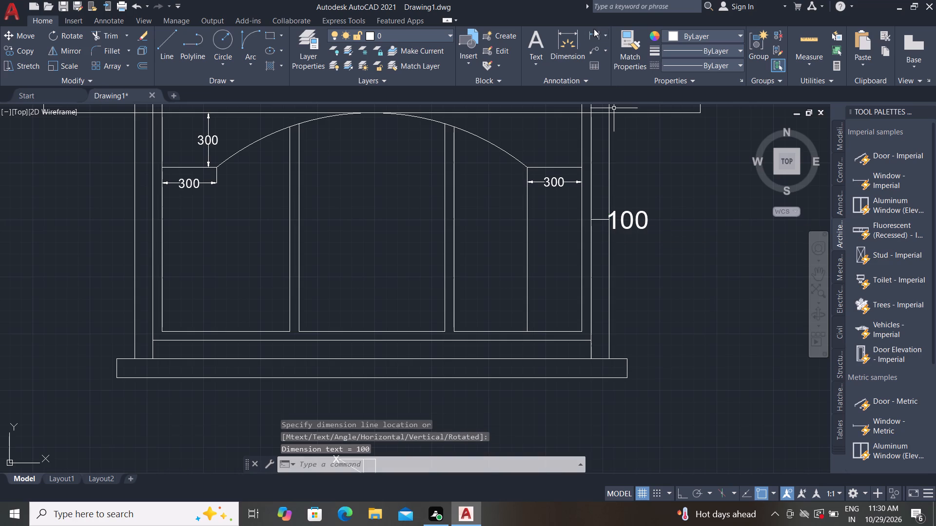
left_click(593, 33)
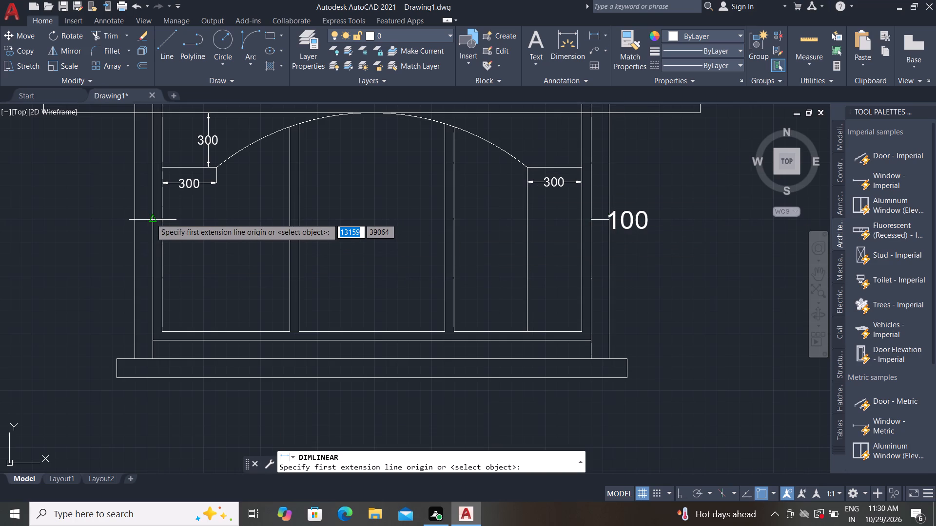
left_click(151, 218)
double_click(137, 222)
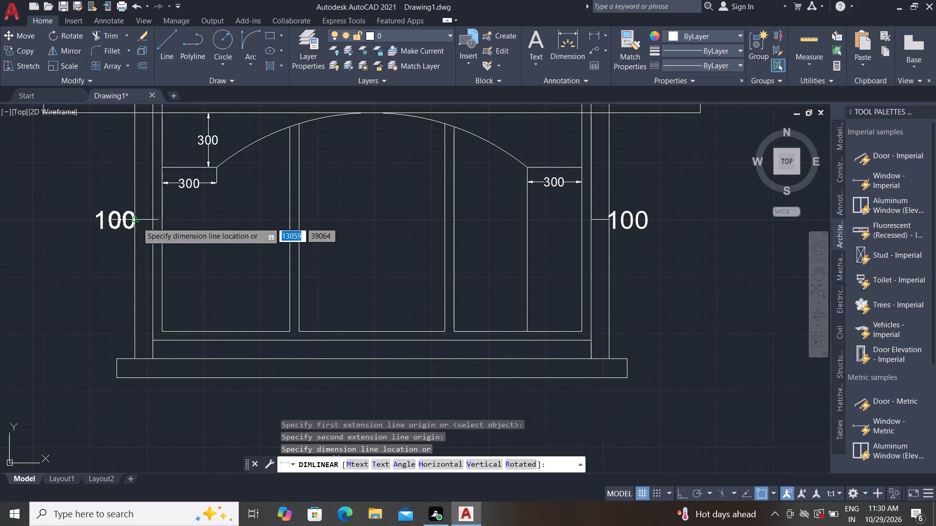
left_click(280, 221)
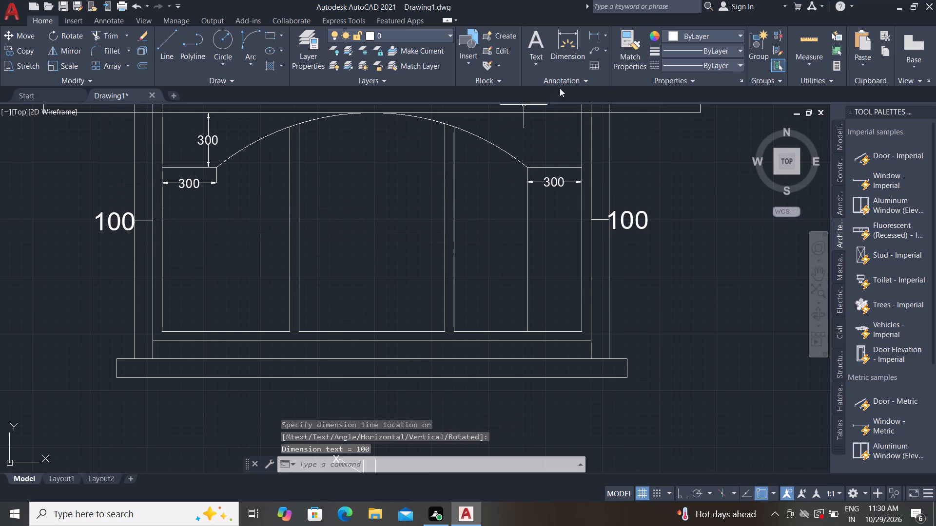
Match the properties of both outer post dimensions to the 300 dimension below the right ledge.
left_click(628, 61)
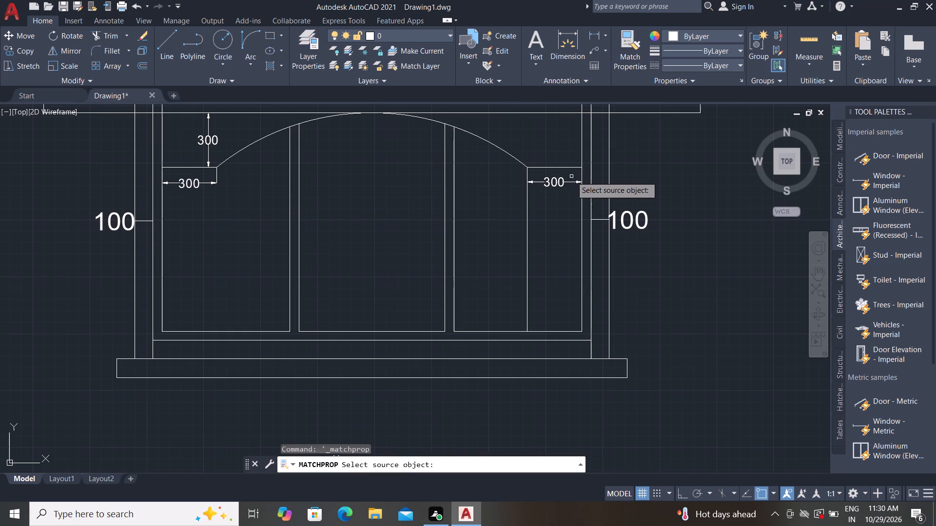
left_click(561, 184)
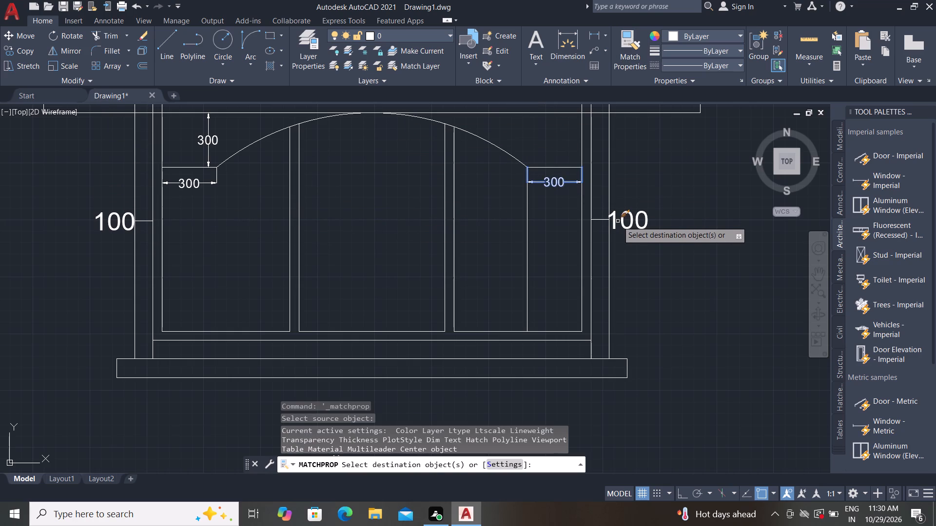
left_click(610, 218)
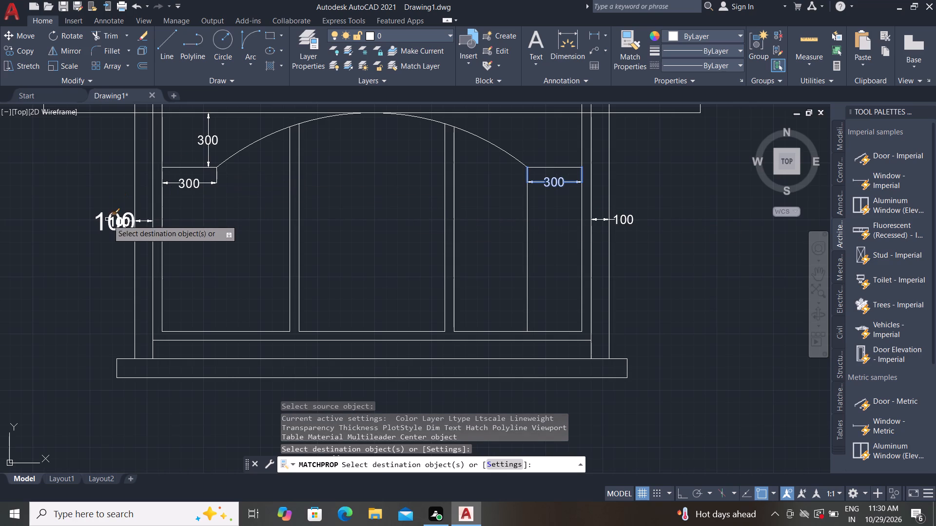
left_click(113, 219)
left_click(128, 228)
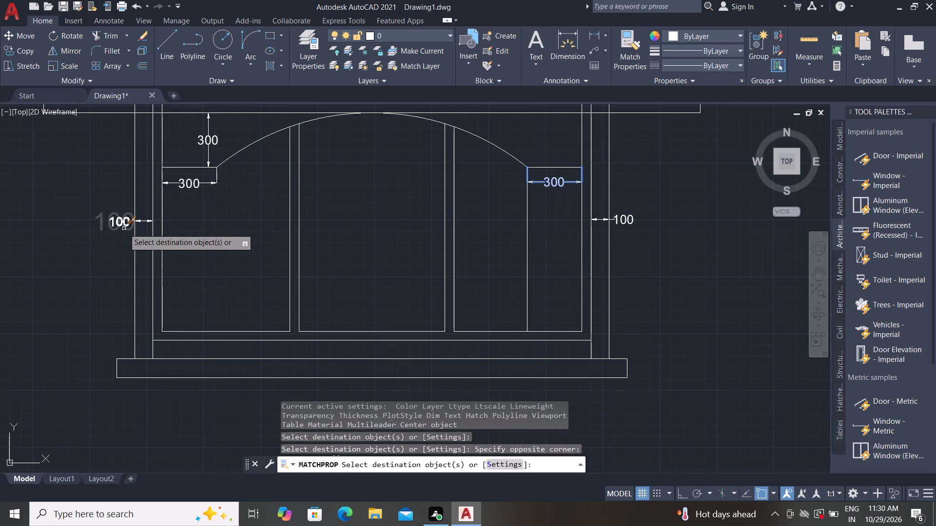
left_click(124, 228)
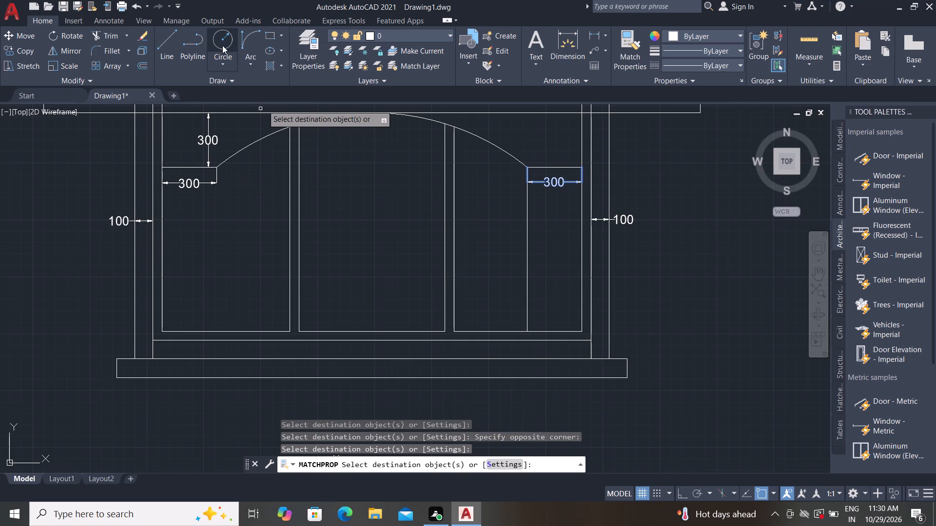
Add a vertical linear dimension at the sill's left end, from the window panels' bottom level down to the sill's top edge.
left_click(594, 31)
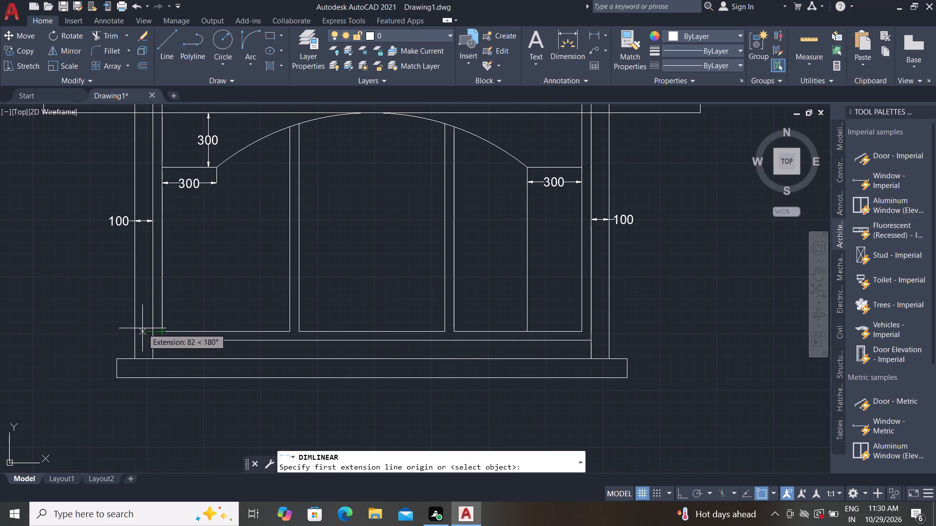
left_click(116, 332)
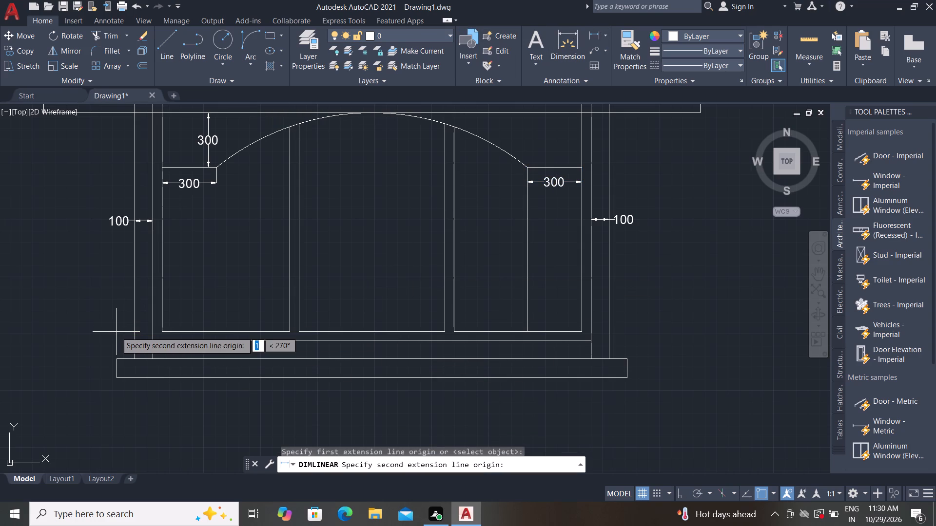
left_click(116, 357)
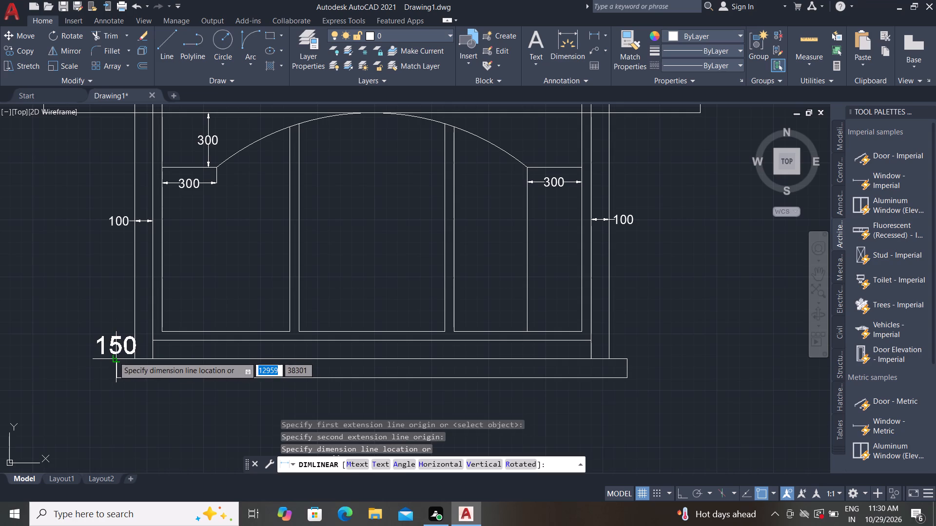
left_click(113, 356)
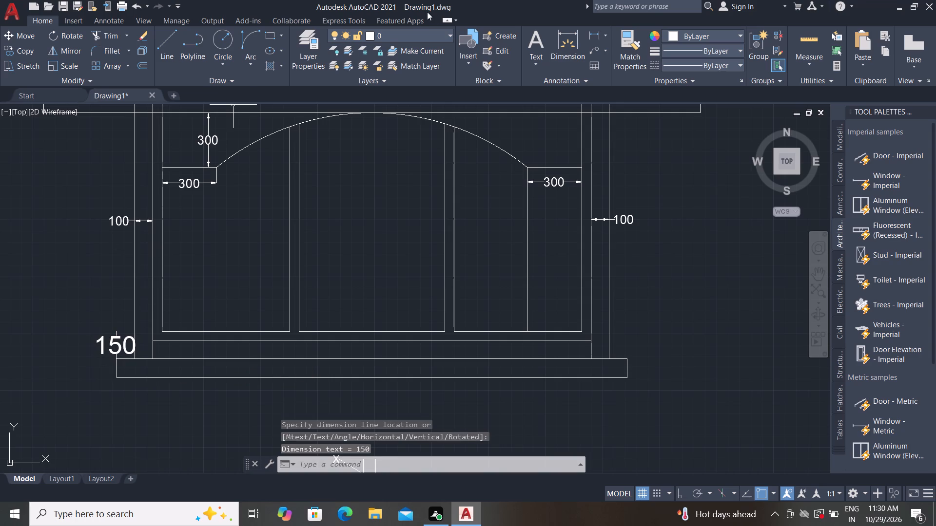
Match the new vertical sill dimension to the right ledge's 300 dimension.
left_click(637, 35)
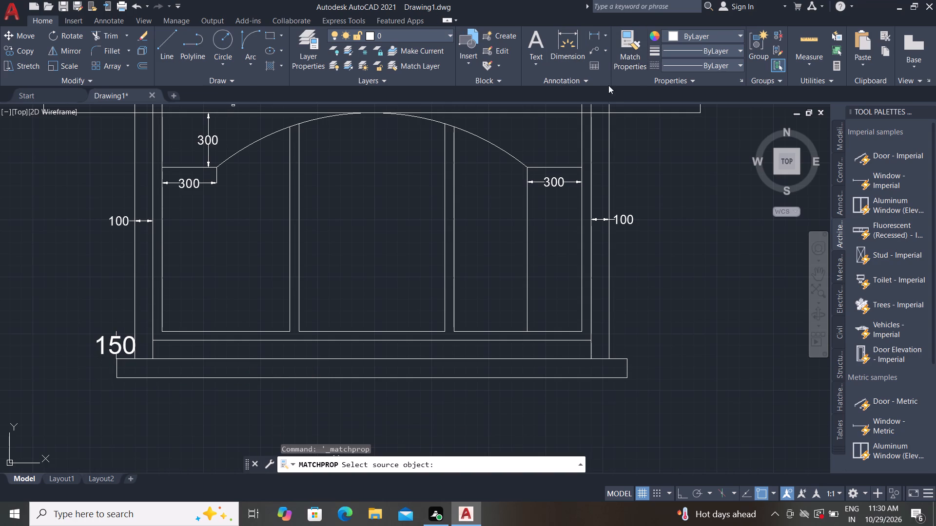
left_click(548, 182)
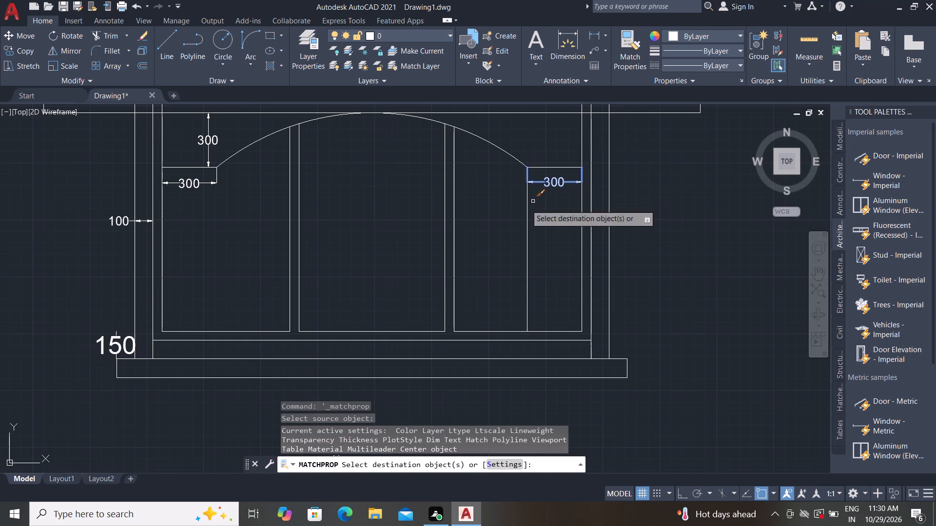
left_click(129, 351)
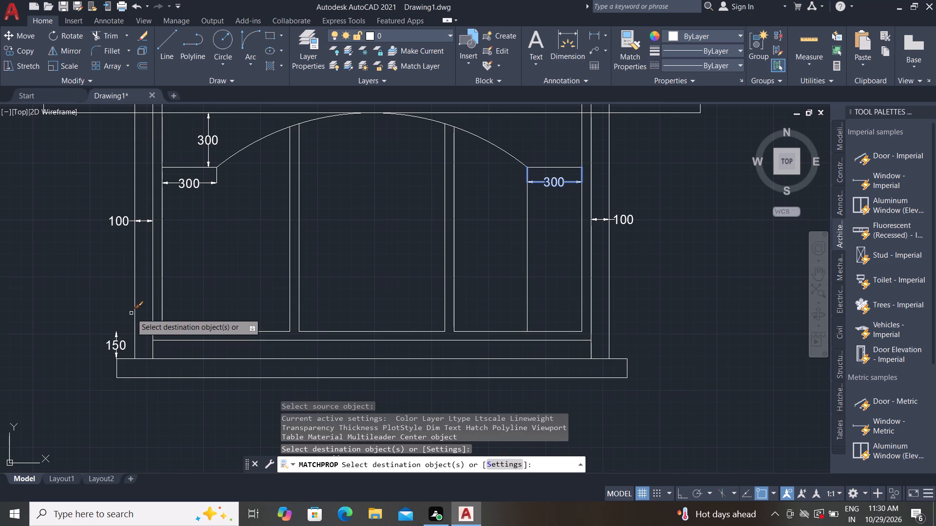
key("Escape")
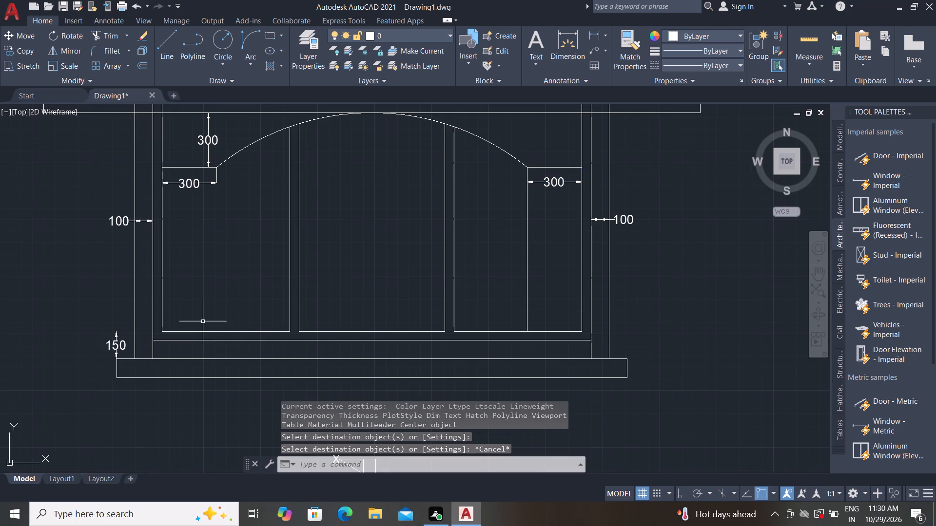
Place a horizontal multileader pointing at the left side of the rightmost baluster arch, landing in the empty space right of the strip.
scroll(229, 329, "down", 1)
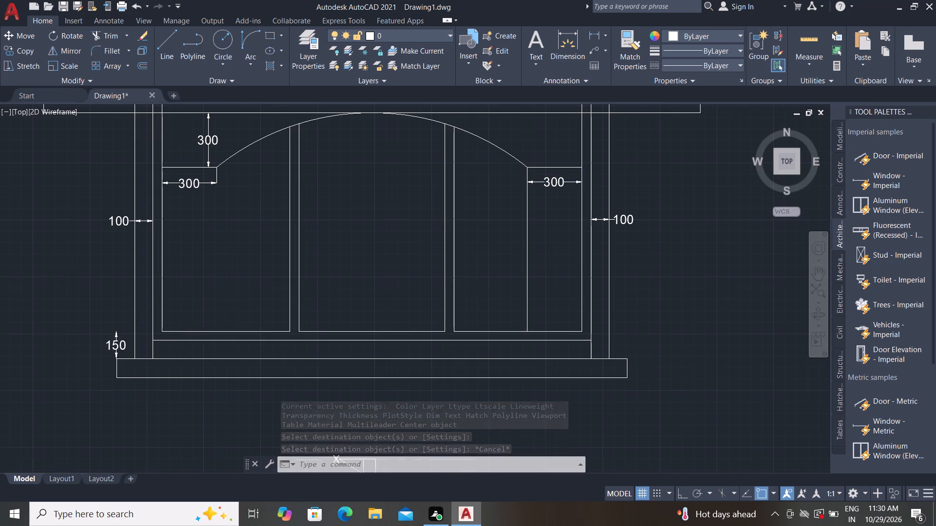
scroll(229, 329, "down", 1)
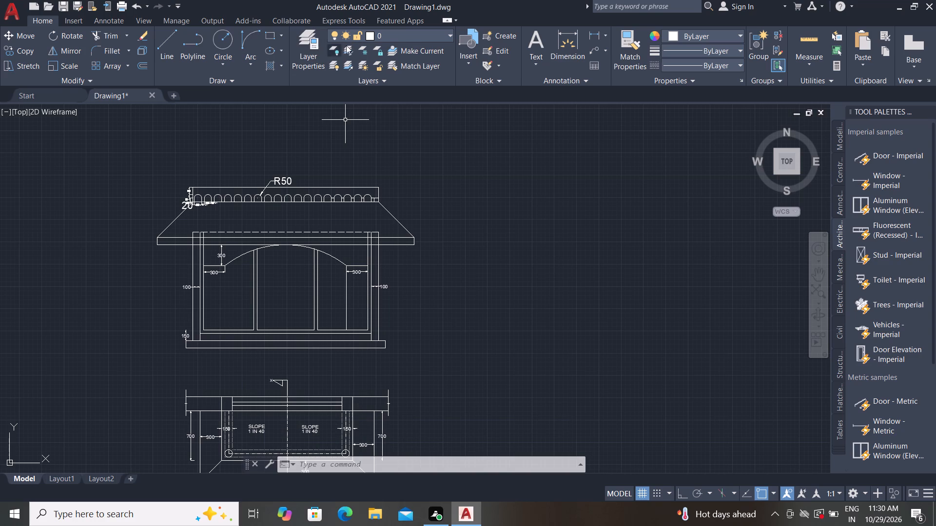
left_click(605, 35)
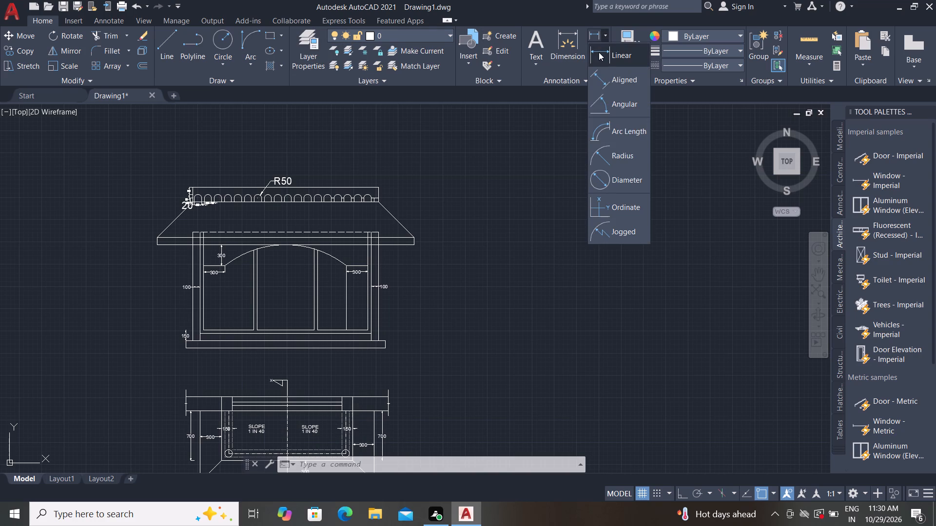
left_click(583, 48)
left_click(591, 53)
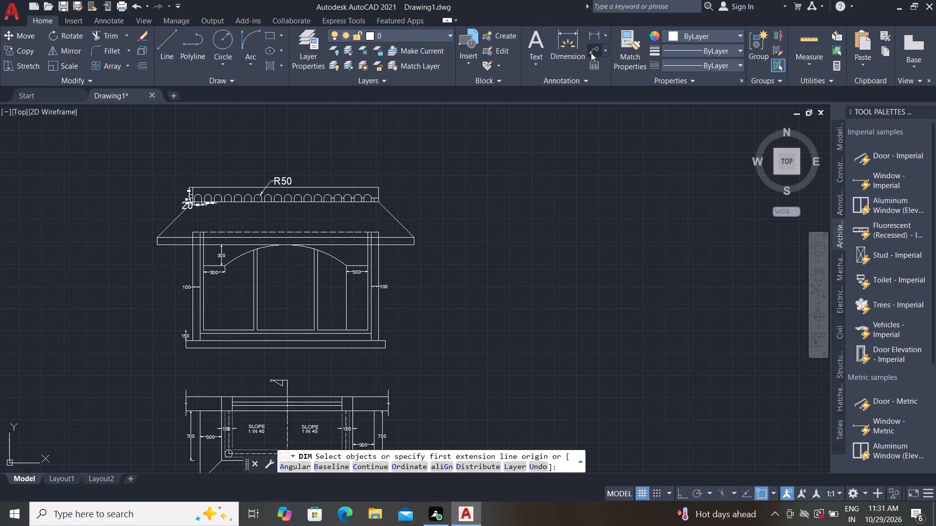
left_click(590, 51)
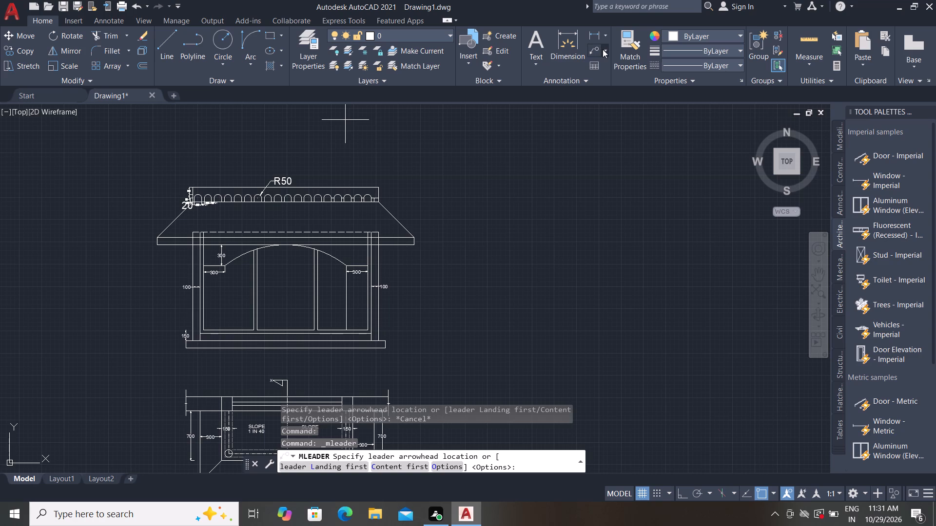
left_click(603, 49)
left_click(600, 66)
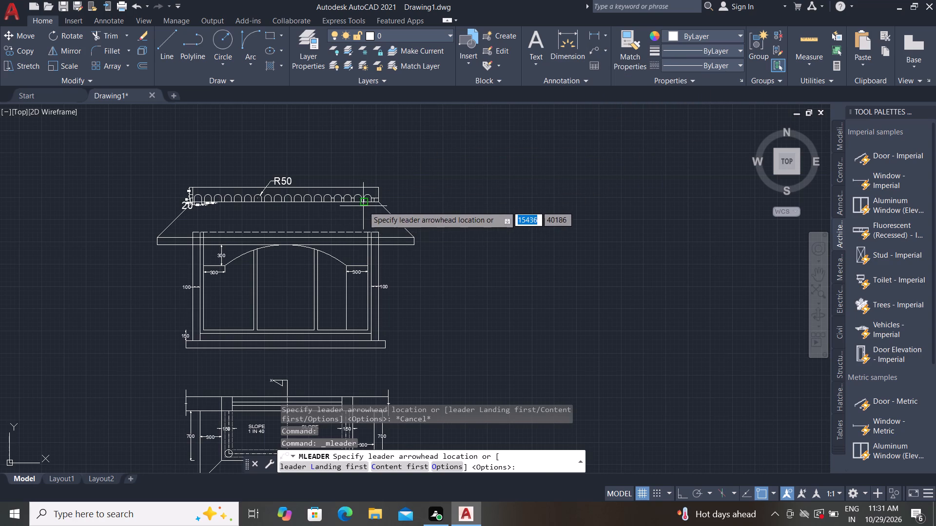
scroll(363, 204, "up", 4)
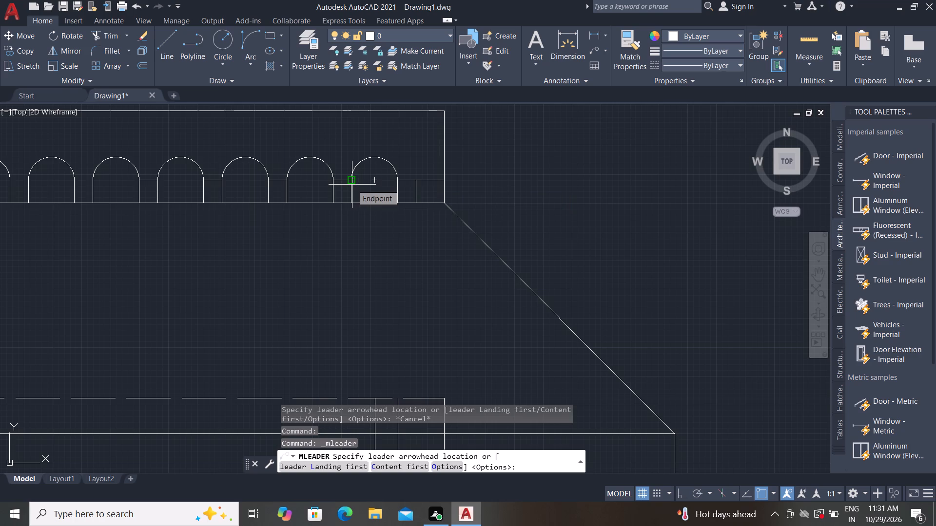
left_click(351, 189)
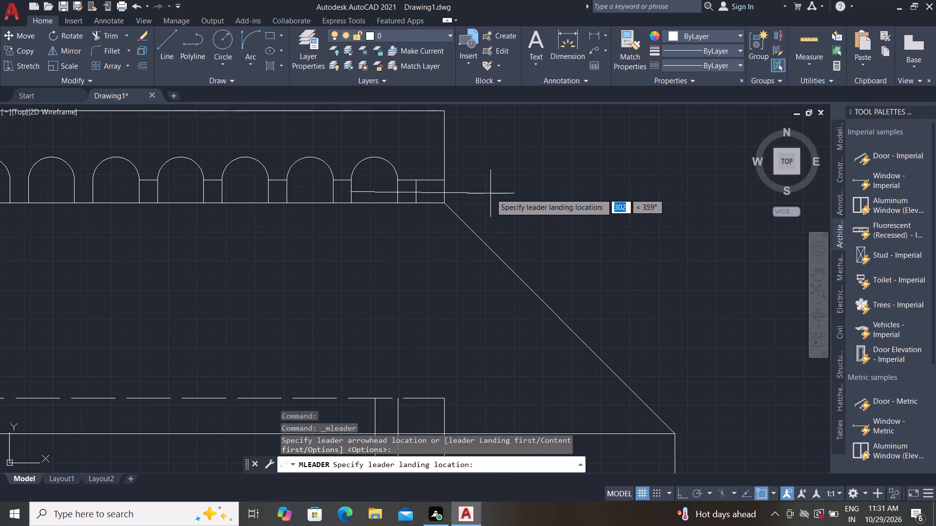
key("F8")
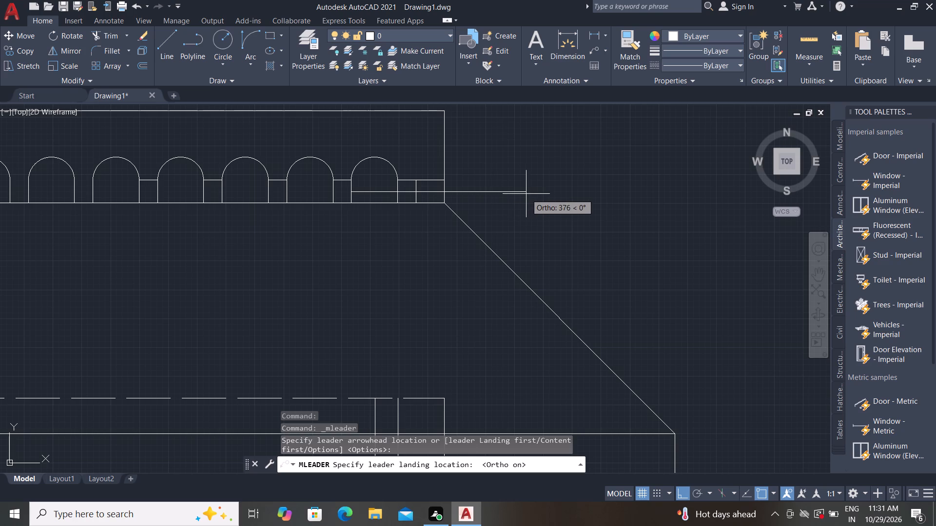
left_click(543, 195)
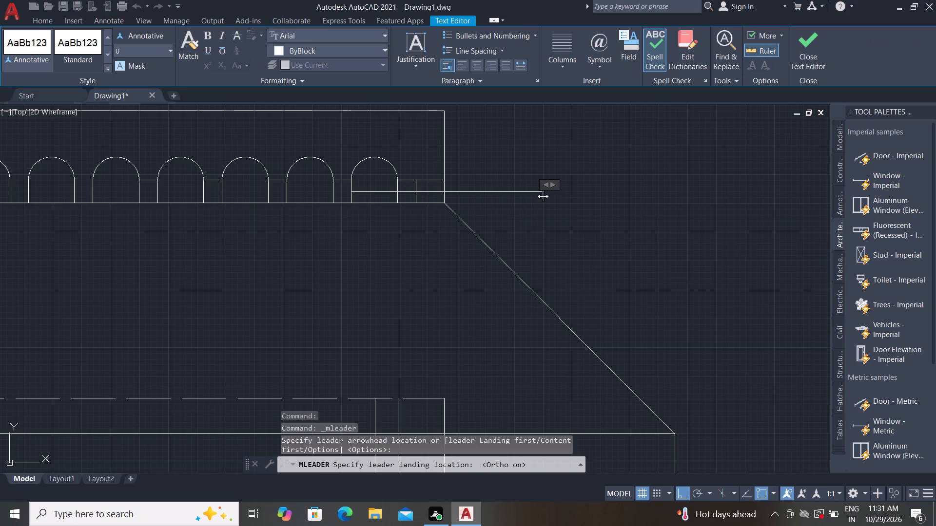
Enter the leader text on three lines: "ROUGH CAST PLASTER WITH", "CEMENT BASE PAINT WHITE", "COLOR".
type("ROU")
type("GH")
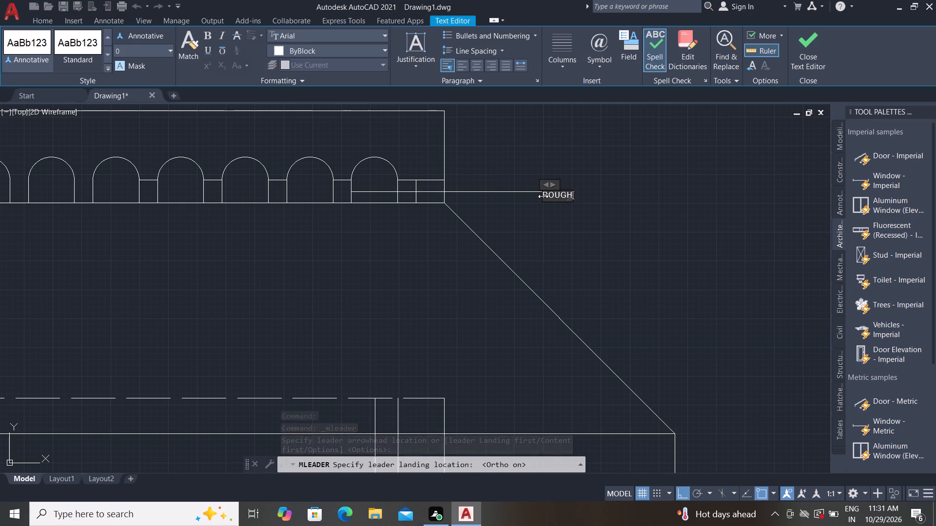
key("space")
type("CAST")
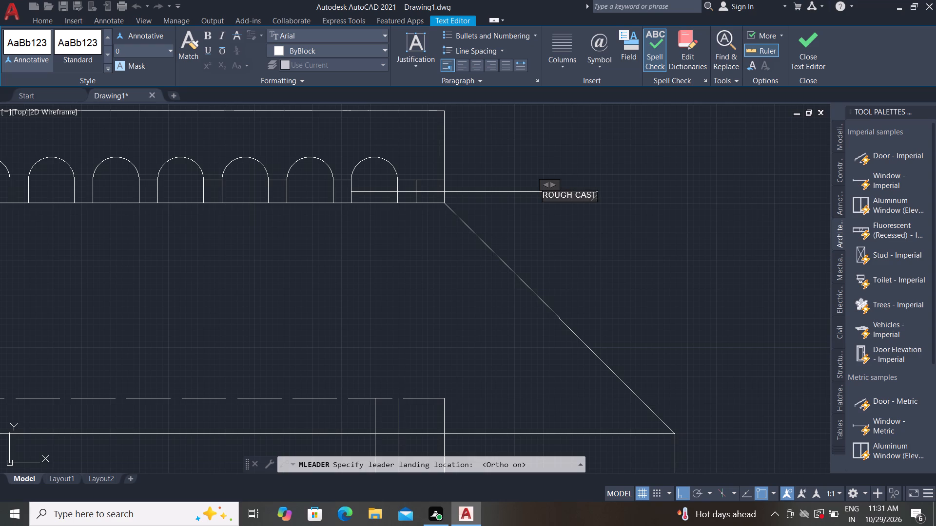
key("space")
type("PLASTER")
key("space")
type("WITH CEMEN")
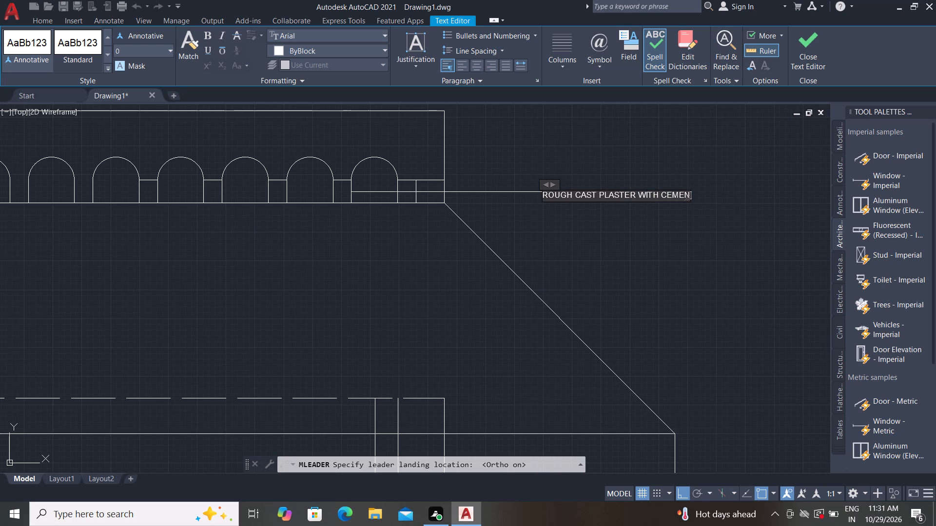
key("t")
key("BackSpace")
key("BackSpace")
key("BackSpace")
key("BackSpace")
key("BackSpace")
key("BackSpace")
key("Return")
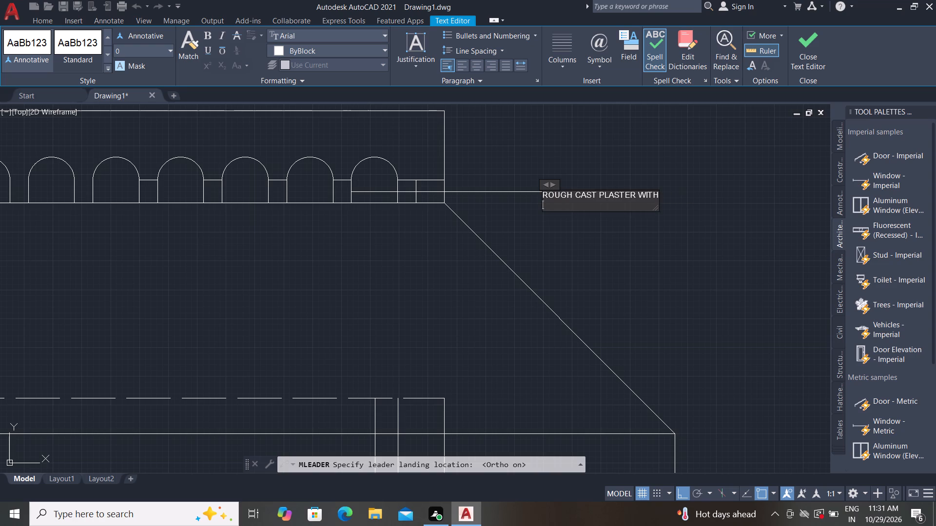
type("CEMENT")
key("space")
type("BASE")
key("space")
type("PAINT")
key("space")
type("WHITE")
key("Return")
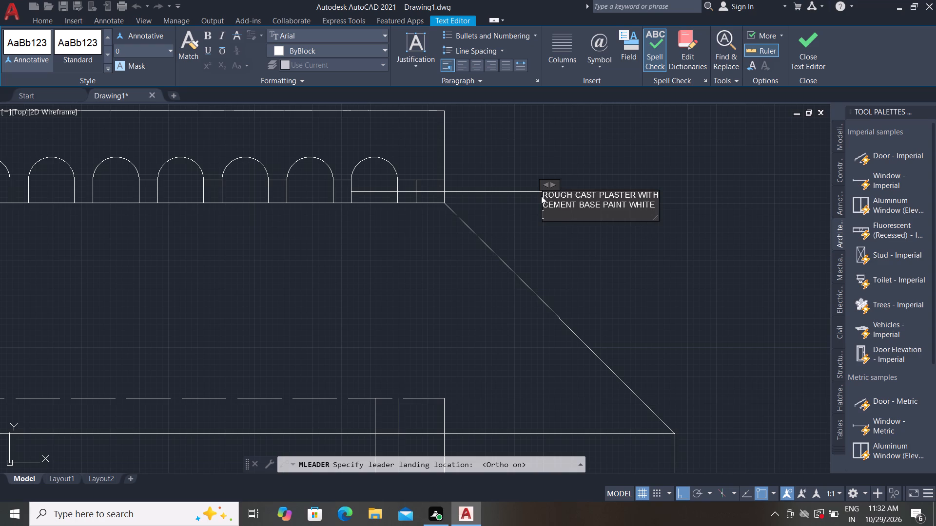
type("CO")
type("LO")
key("r")
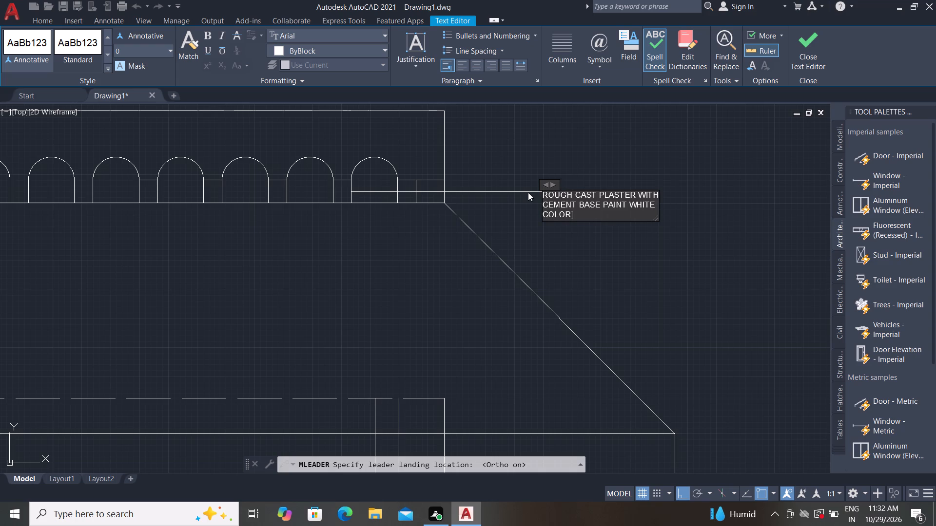
left_click(514, 175)
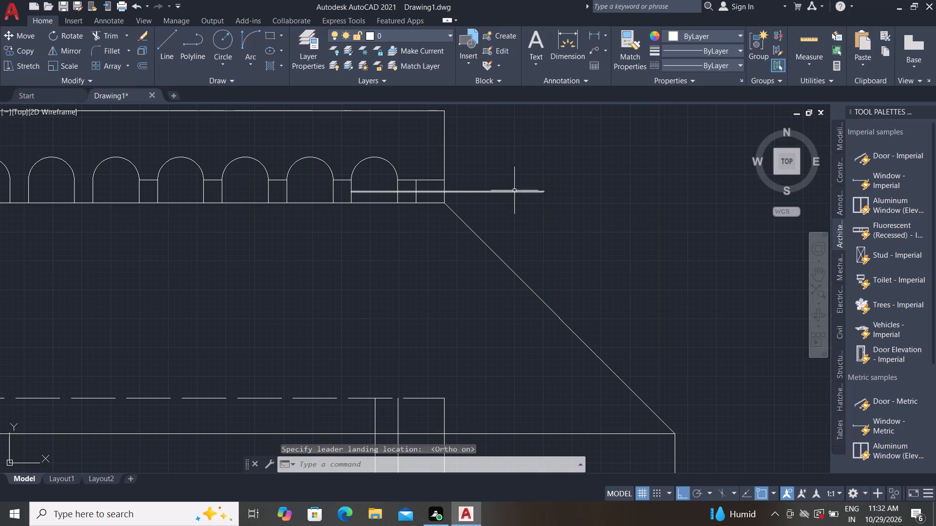
Set the new baluster leader's arrowhead size to 50 in its properties.
left_click(517, 192)
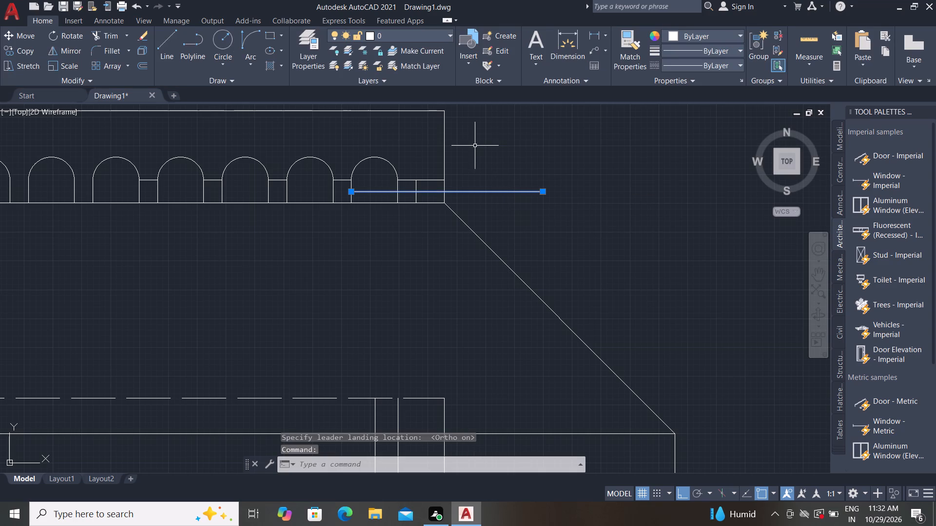
type("PR")
key("space")
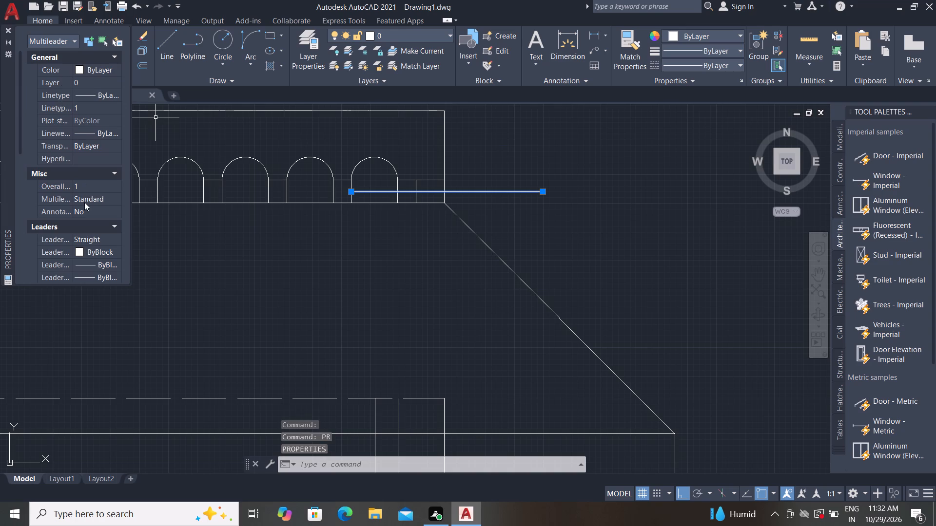
scroll(87, 263, "down", 1)
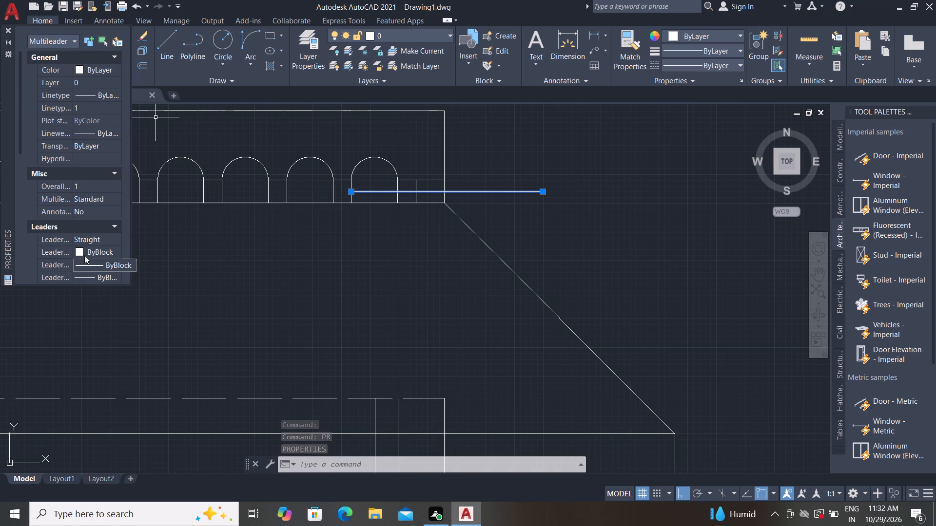
scroll(75, 146, "down", 2)
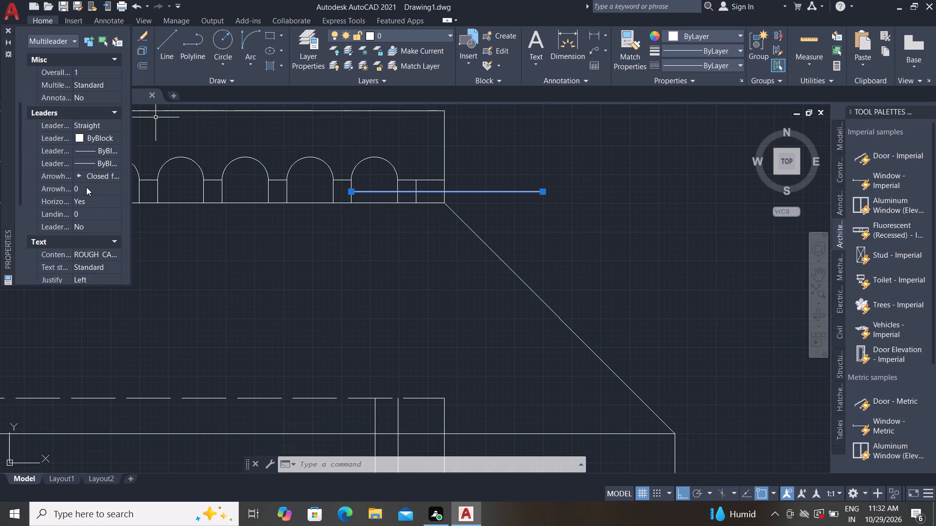
left_click(86, 187)
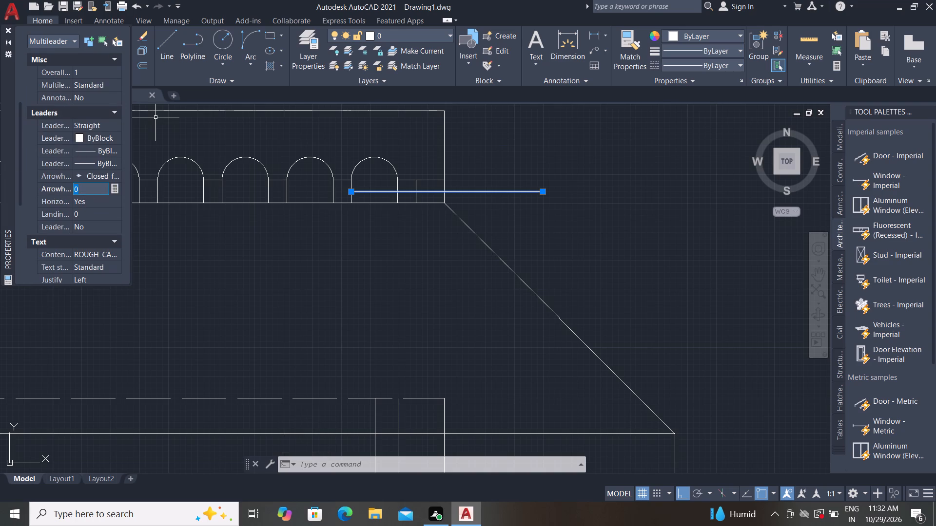
key("BackSpace")
type("50")
key("Return")
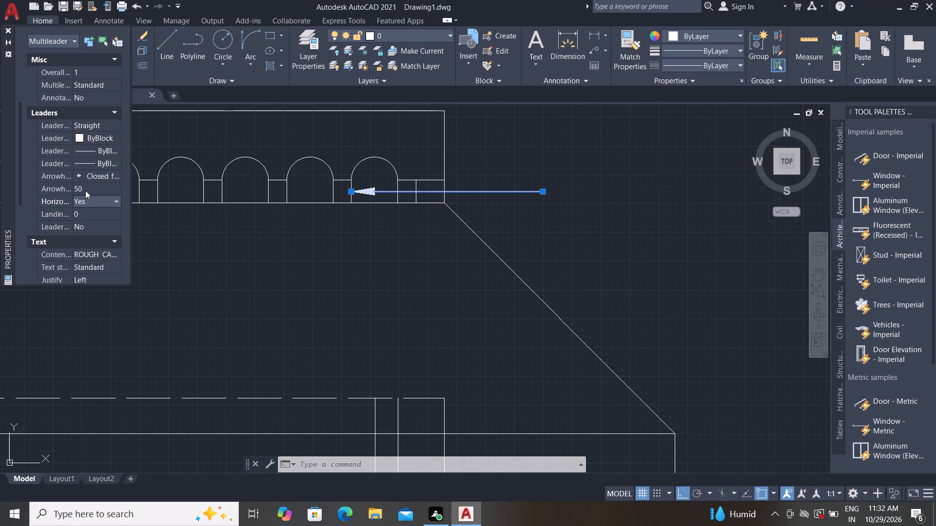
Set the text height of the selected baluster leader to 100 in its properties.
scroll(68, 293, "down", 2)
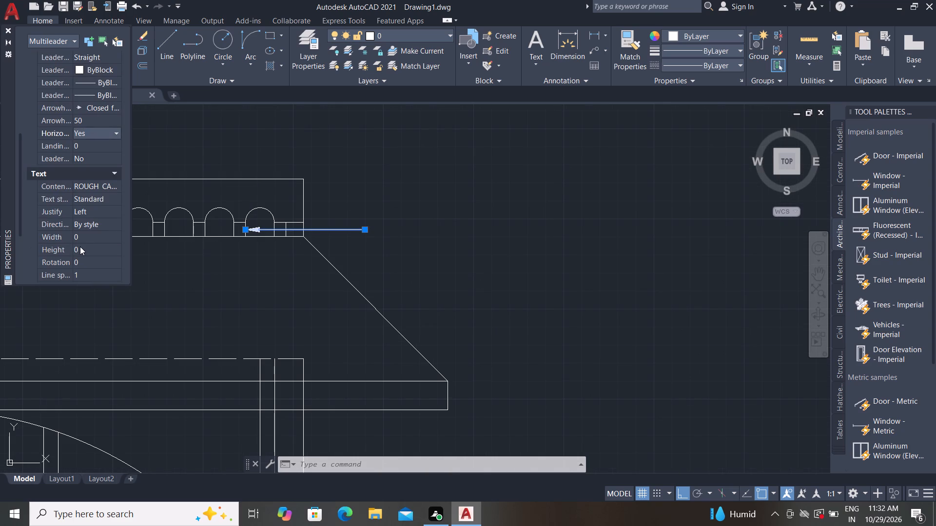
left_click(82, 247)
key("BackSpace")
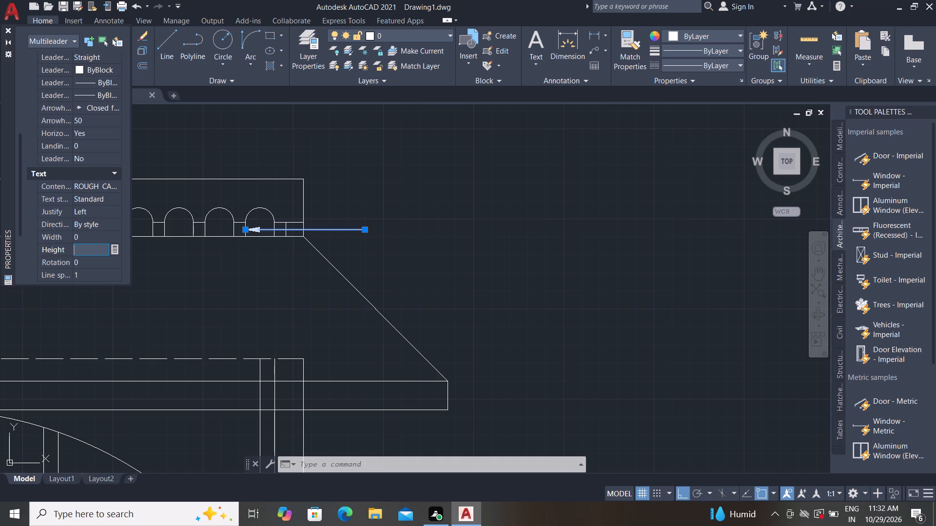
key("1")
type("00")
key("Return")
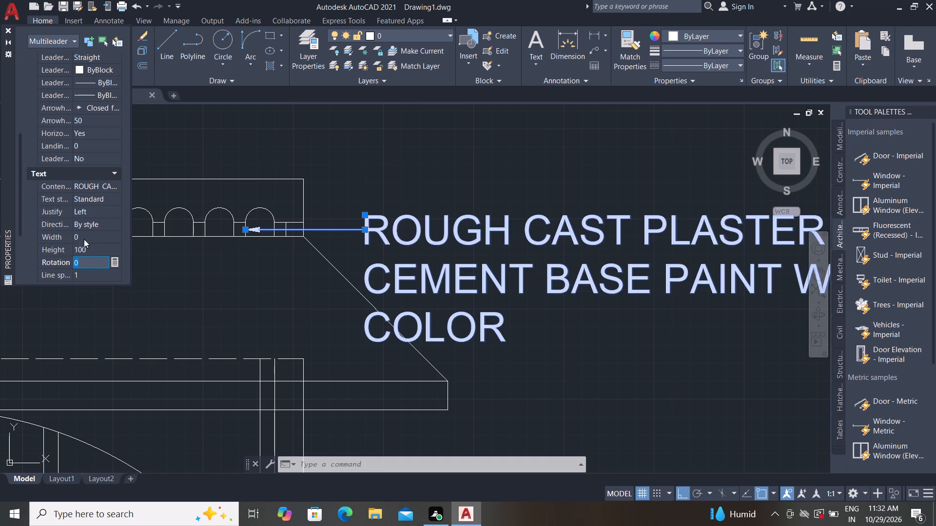
Set the baluster leader's text height to 60, then close its properties and deselect it.
left_click(88, 245)
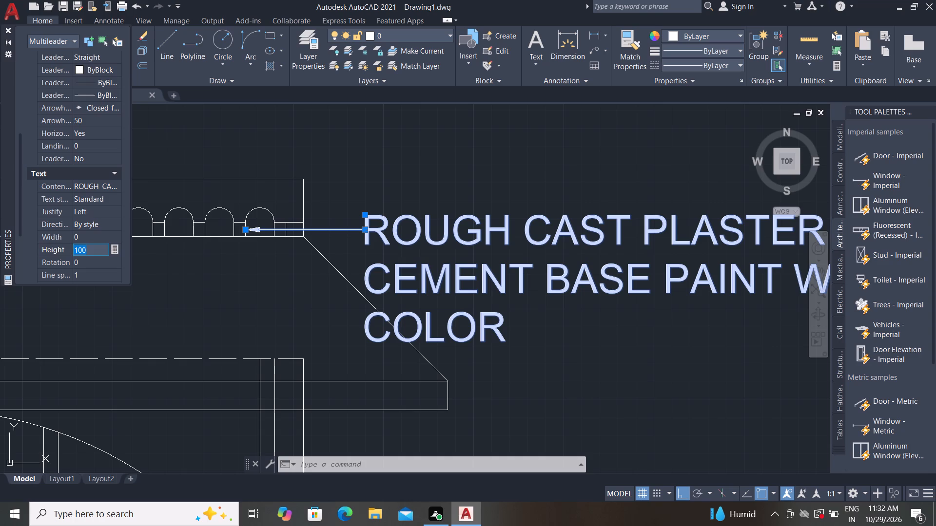
key("BackSpace")
type("60")
key("Return")
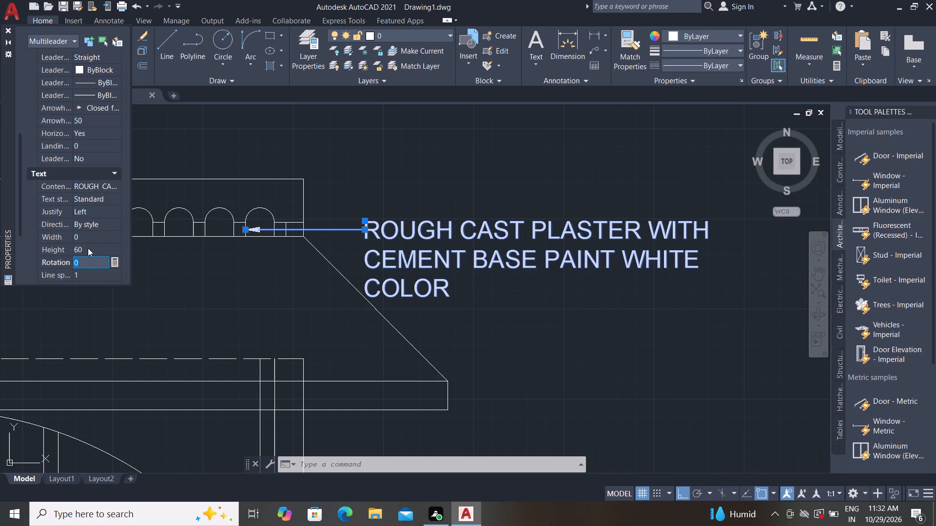
key("Escape")
left_click(8, 28)
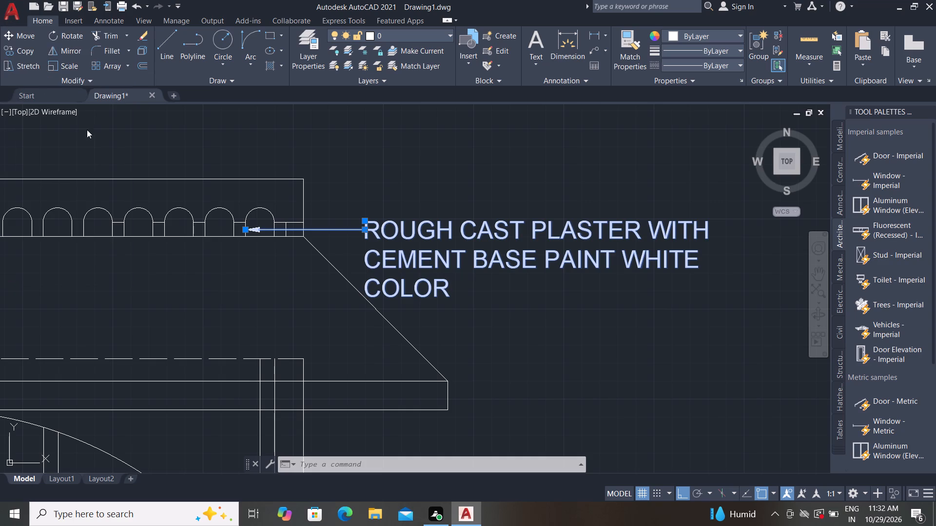
key("Escape")
key("Escape")
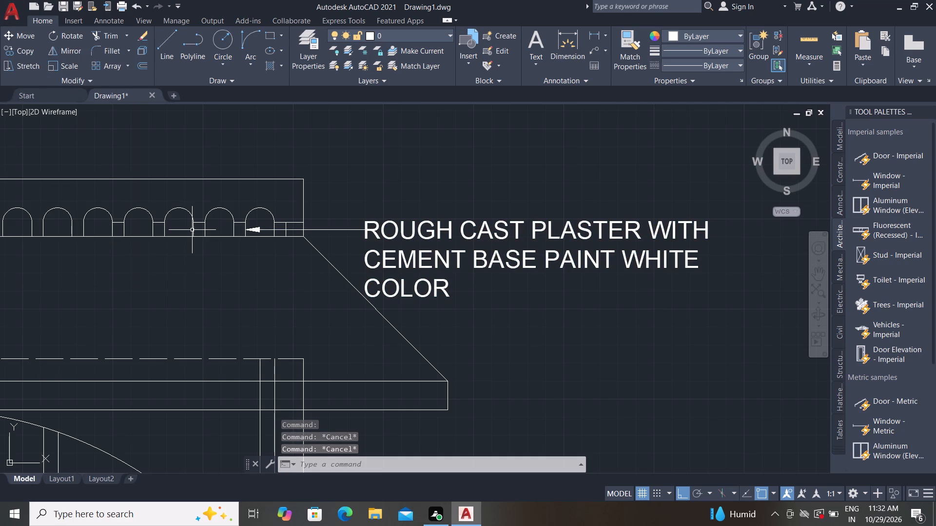
Move the plaster leader straight up so its arrow tip meets the springing point on the rightmost arch's left side.
type("M")
key("space")
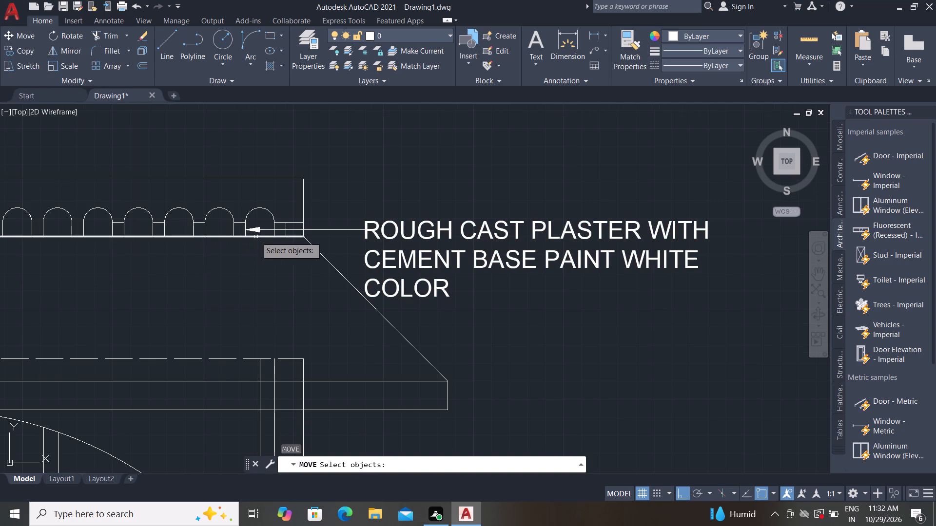
scroll(256, 237, "up", 2)
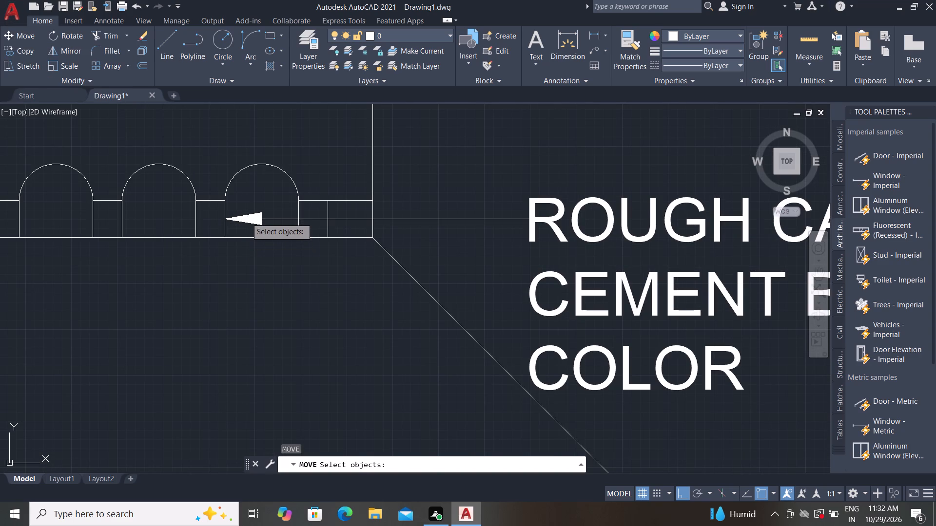
left_click(246, 218)
right_click(245, 218)
left_click(234, 219)
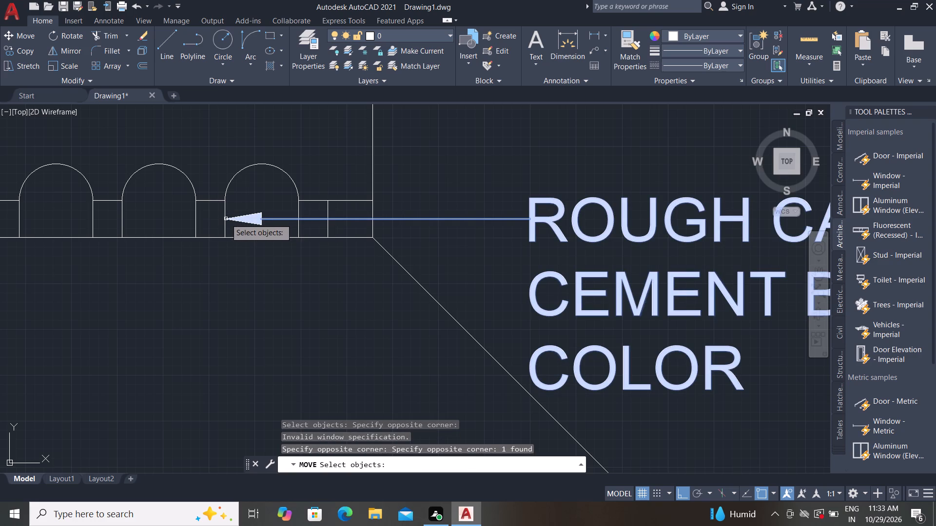
right_click(225, 216)
left_click(224, 220)
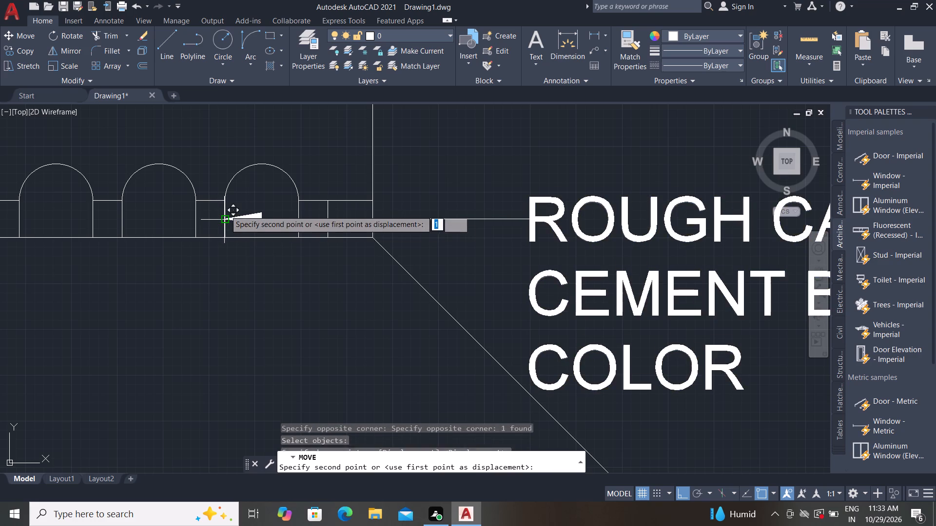
left_click(225, 204)
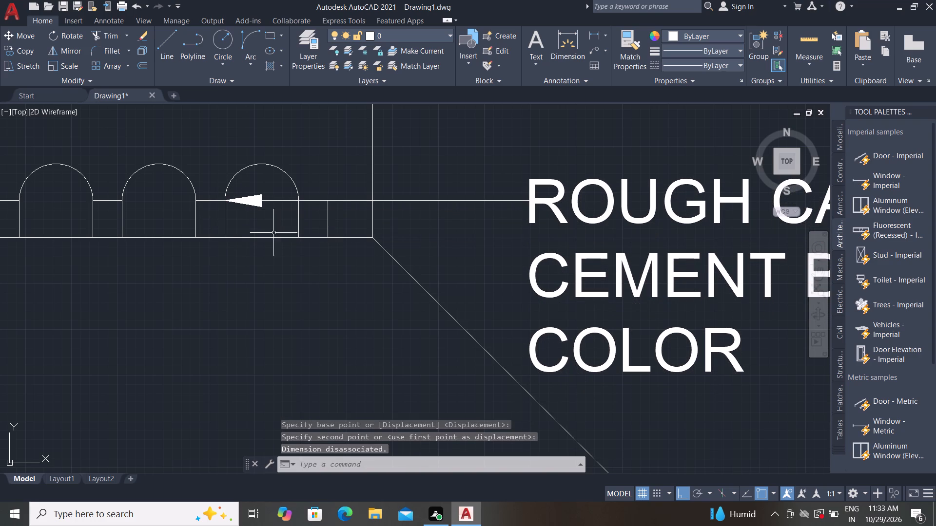
Place a horizontal multileader with its arrowhead inside the sloped canopy near its right end, landing beyond the canopy's right slope.
scroll(280, 223, "down", 1)
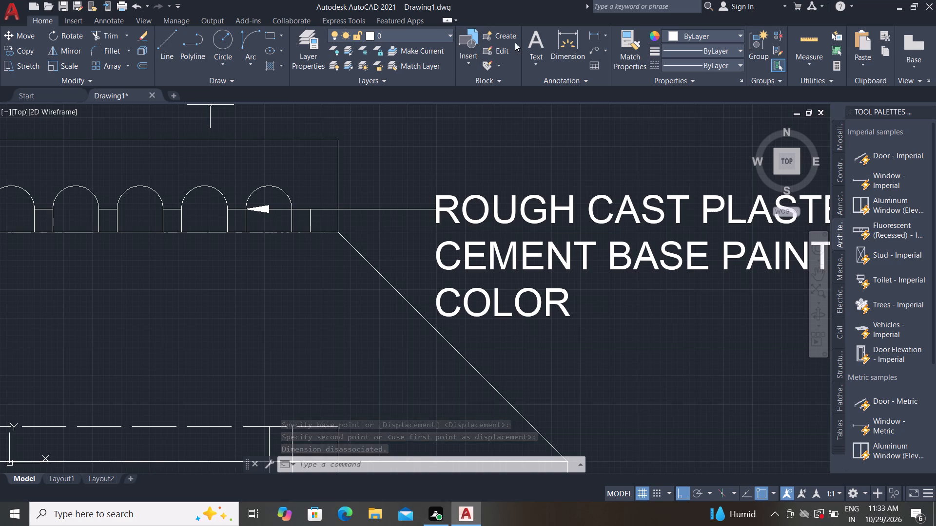
left_click(590, 49)
scroll(531, 118, "down", 1)
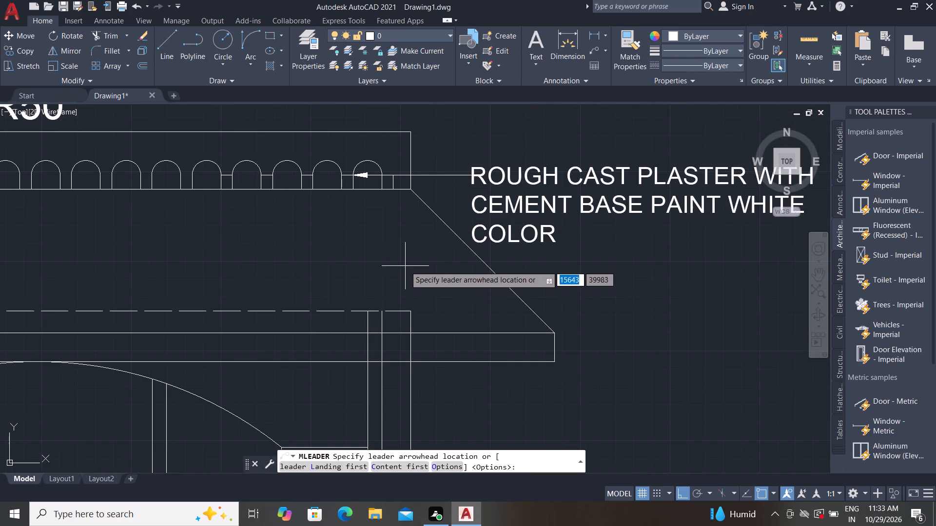
left_click(400, 263)
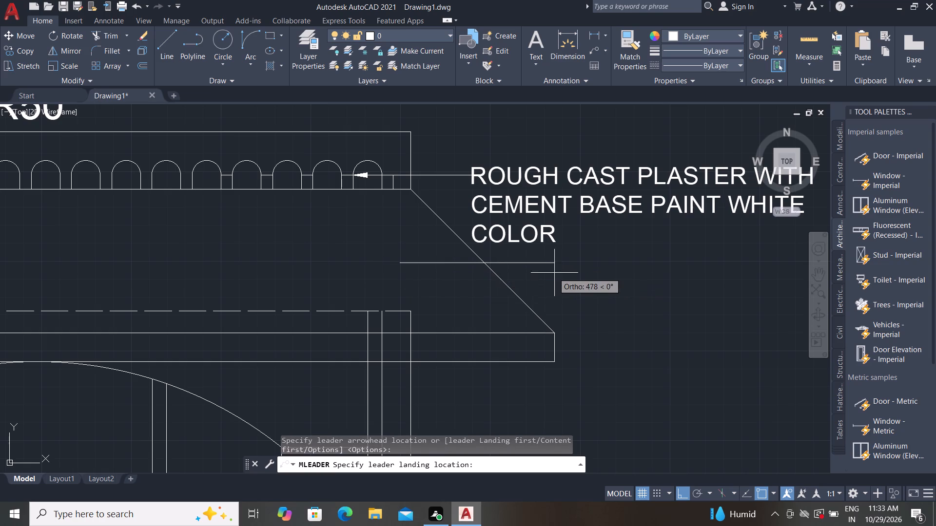
left_click(615, 309)
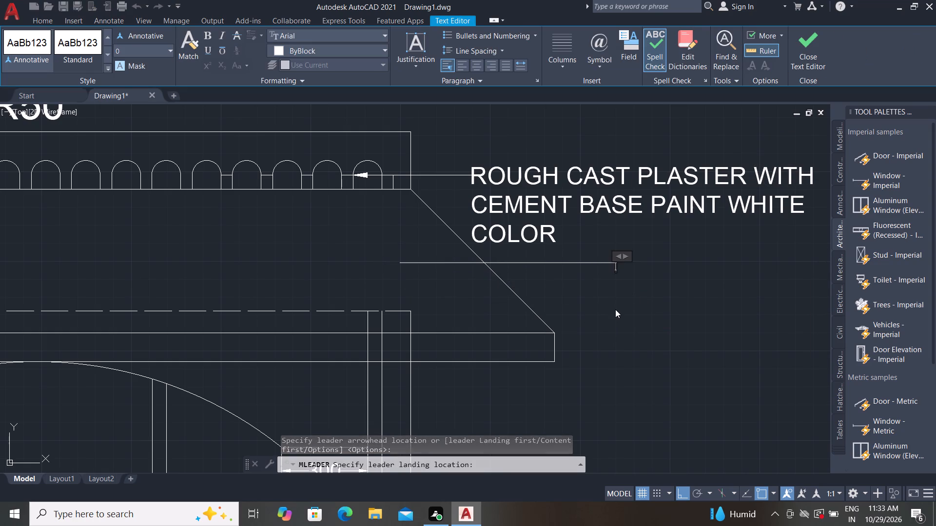
Enter "TERRA COTTA TILES ON TOP" as the canopy leader's text and finish the text.
key("t")
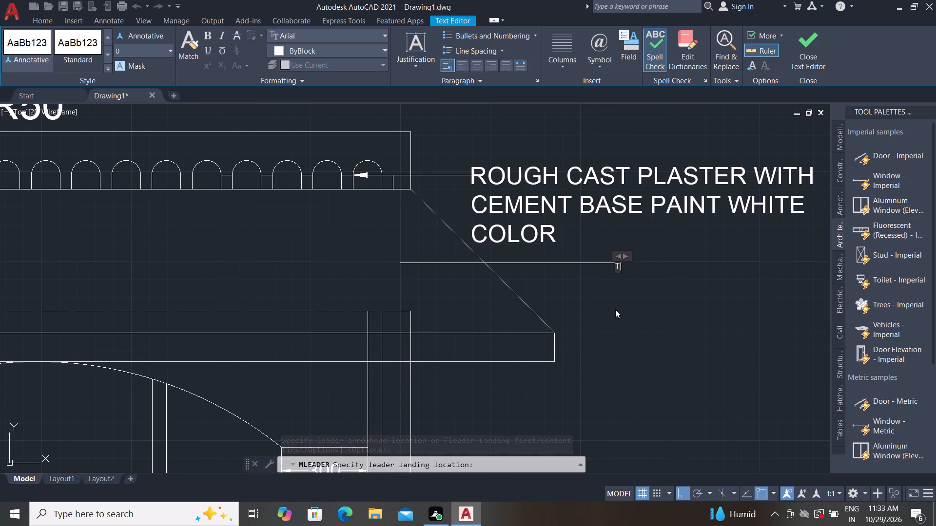
type("ERR")
key("a")
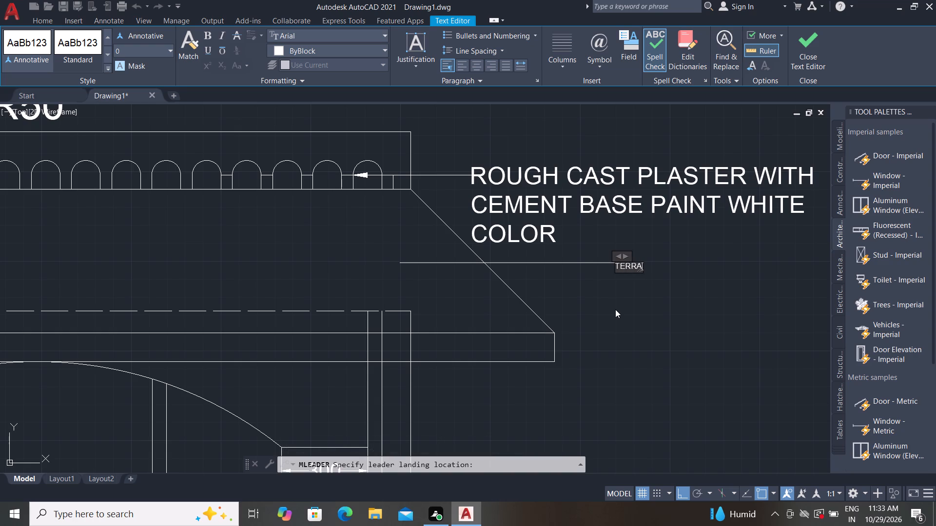
key("space")
type("C")
key("o")
type("TT")
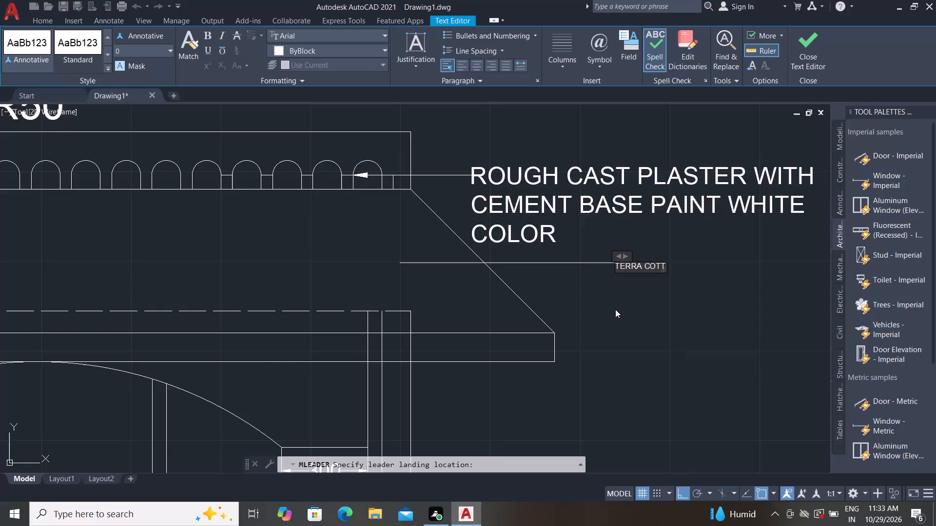
key("a")
key("space")
type("TILES")
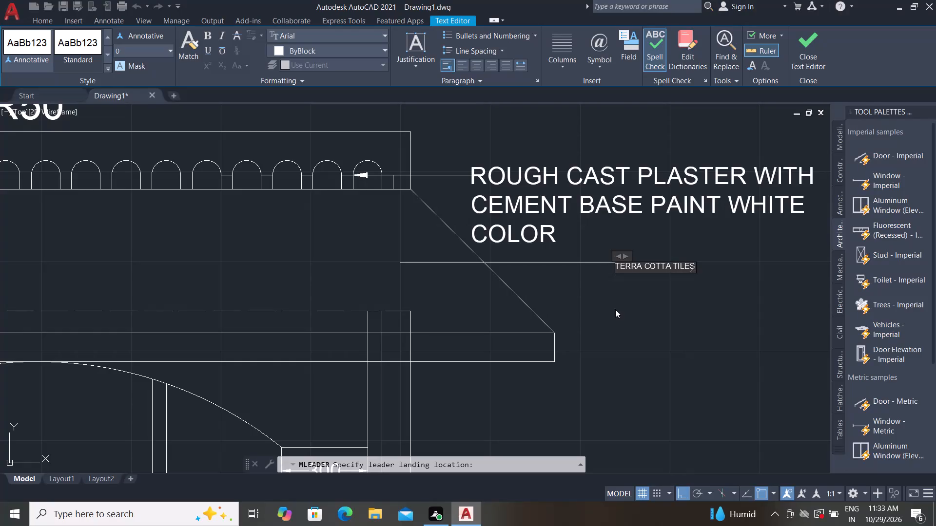
key("space")
type("ON")
key("space")
type("TOP")
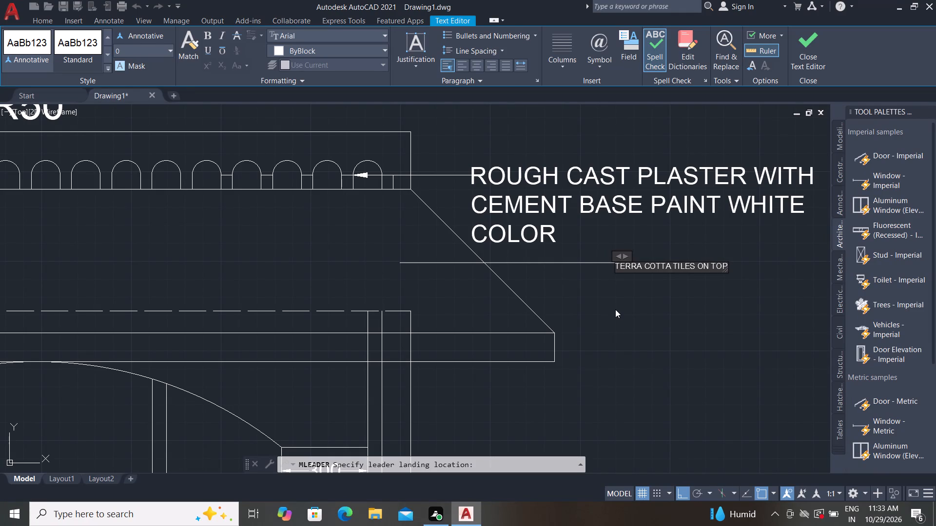
left_click(598, 294)
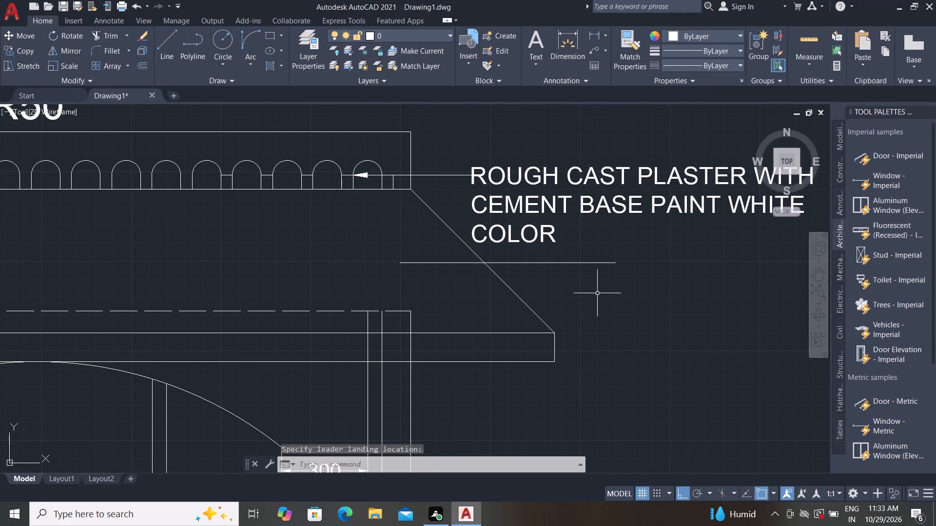
Match the terra cotta tiles leader's properties to those of the rough cast plaster leader.
left_click(629, 65)
left_click(582, 181)
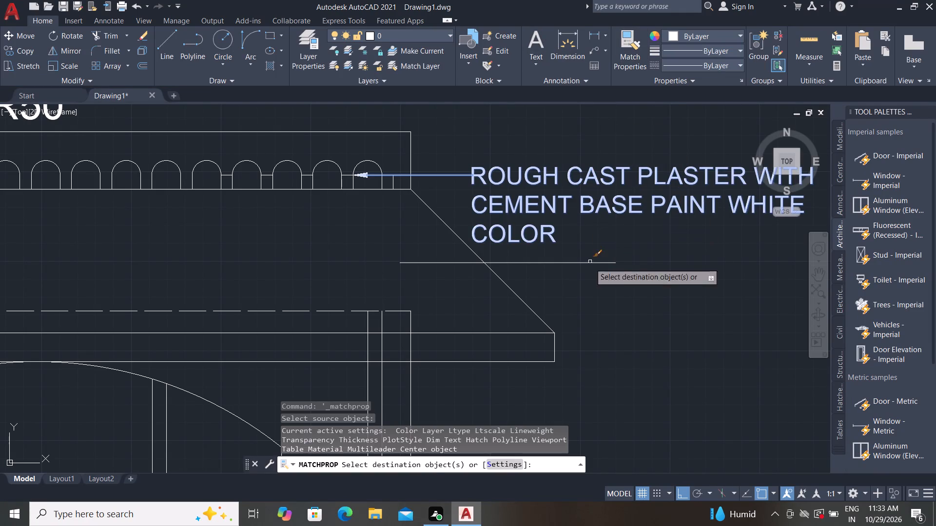
left_click(586, 264)
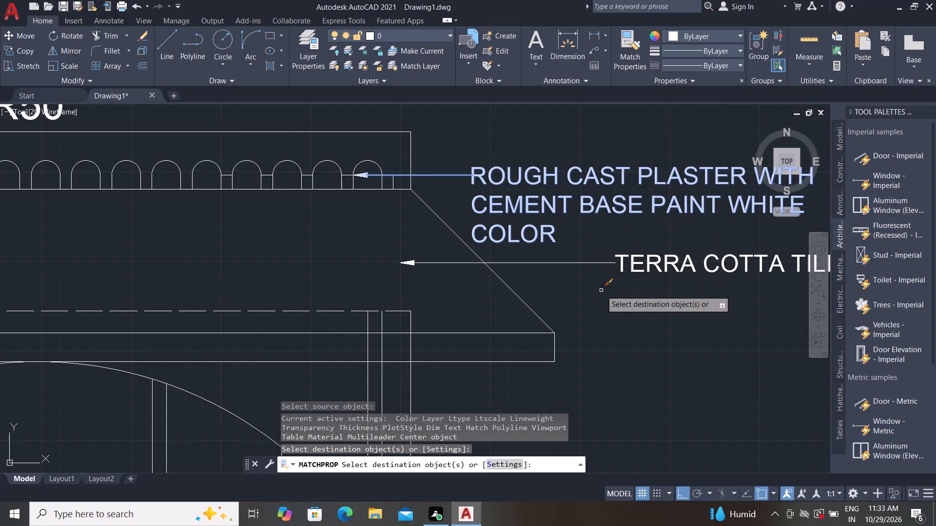
key("Escape")
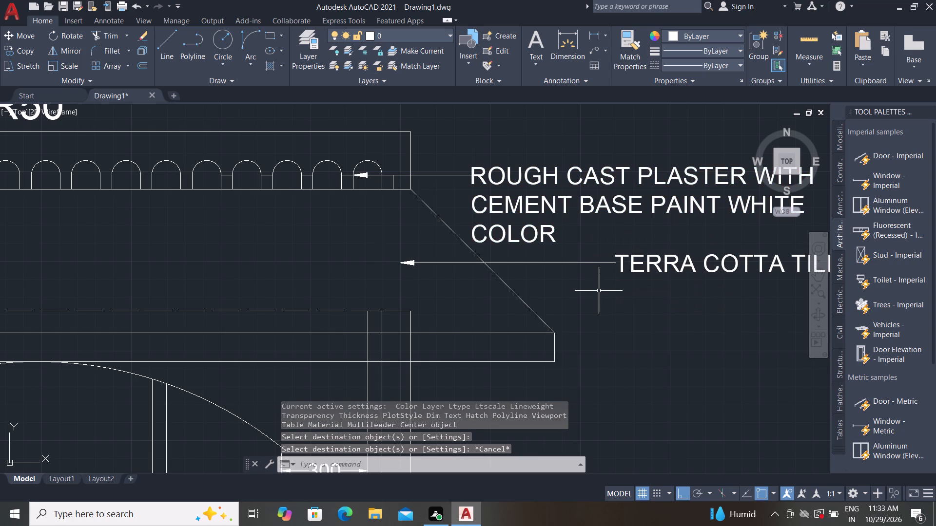
Place a vertical multileader with its arrowhead on the arched baluster strip's top edge and its landing straight above, right of the R50 label.
scroll(563, 285, "down", 2)
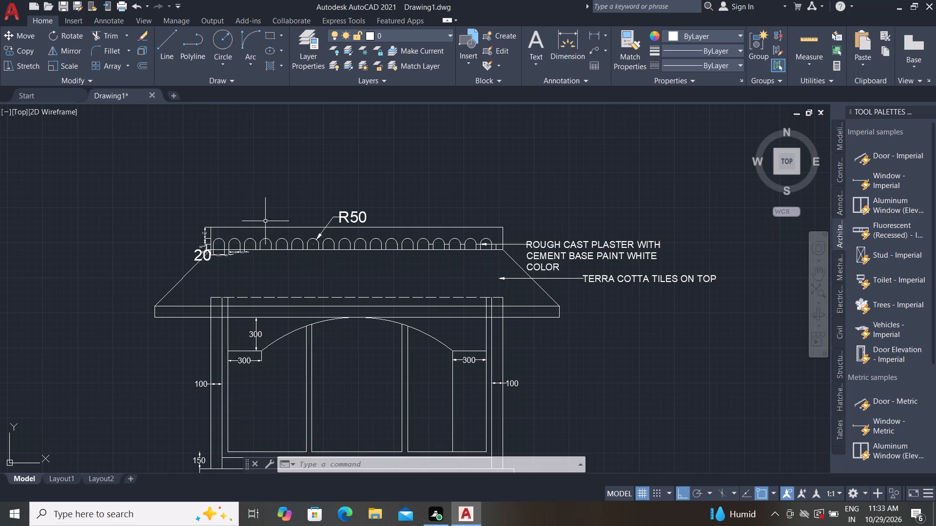
middle_click_drag(267, 221, 368, 259)
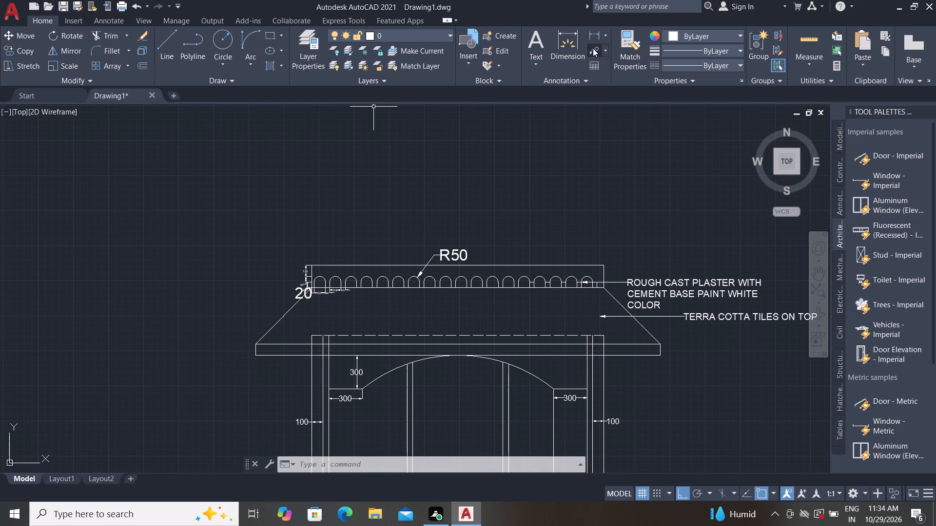
left_click(591, 49)
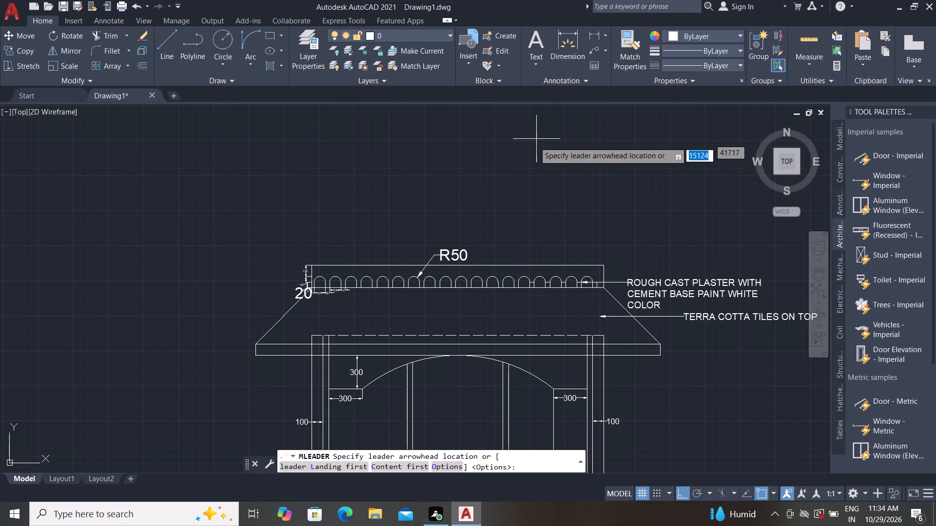
left_click(496, 264)
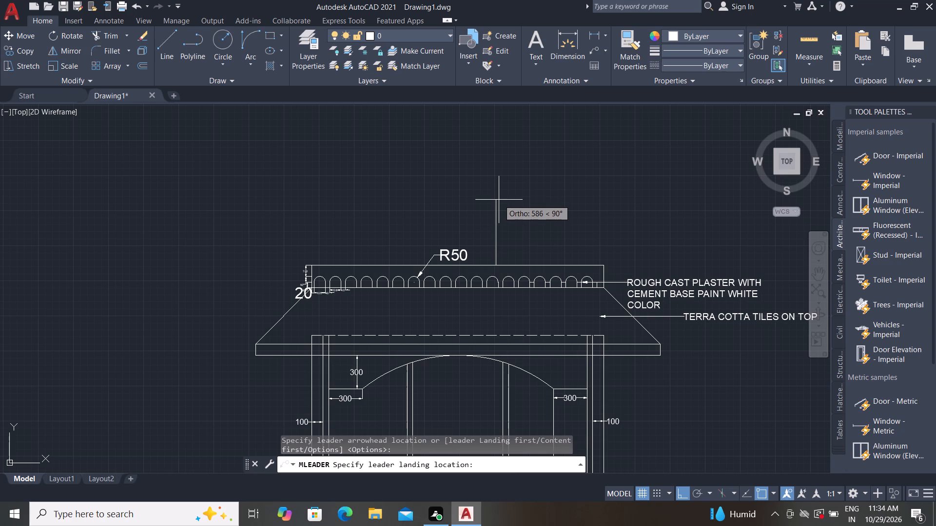
left_click(467, 187)
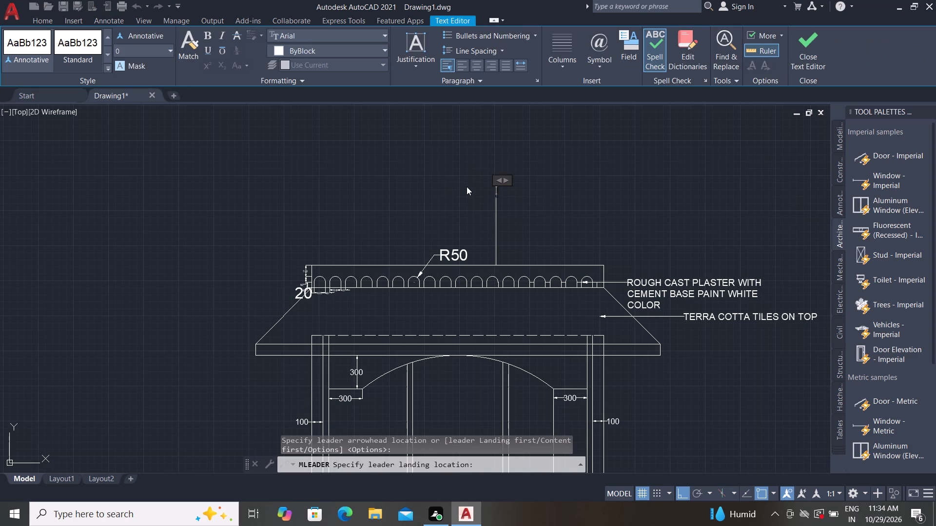
Enter the leader text on four lines, "PLASTERED SURFACE / FINISHED WITH CEMENT / BASE PAINT IN TERRA-COTTA / COLOR", and finish the text.
type("PL")
type("ASTERED")
key("space")
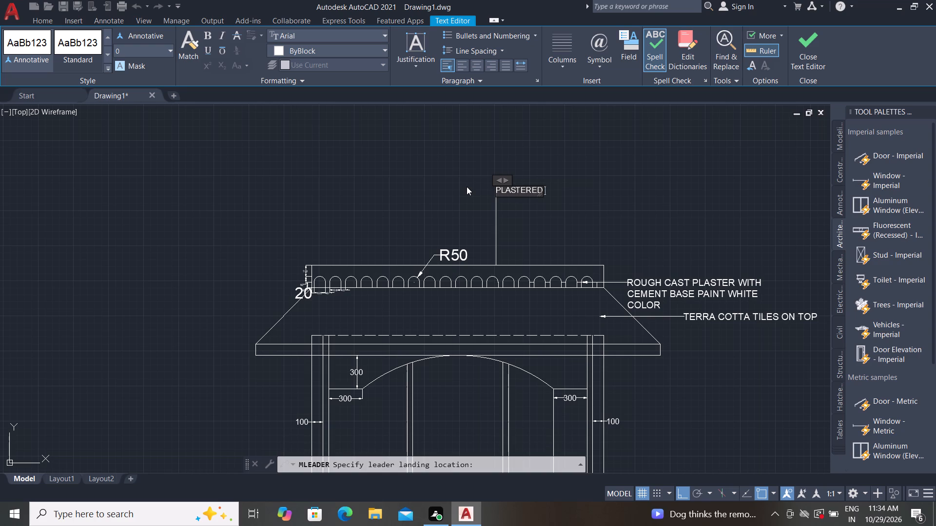
type("SUR")
key("f")
type("ACE")
key("space")
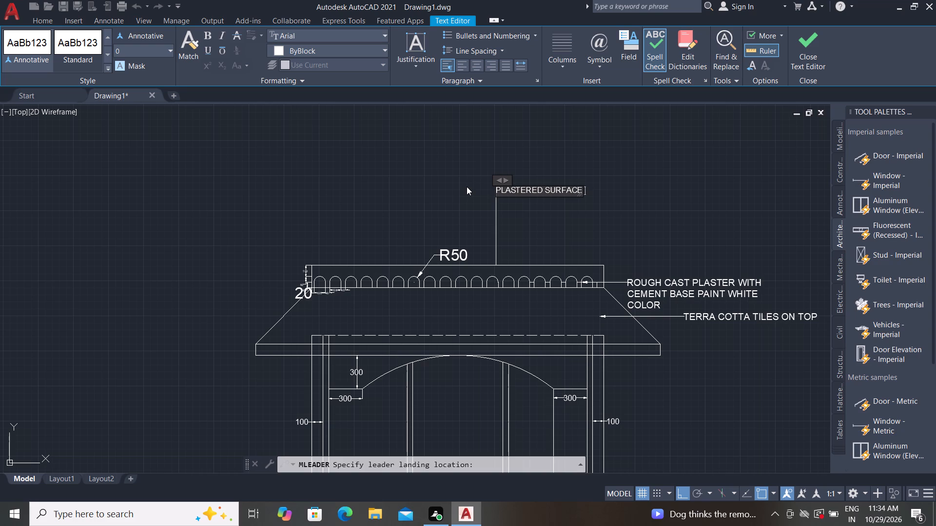
key("Return")
type("FINISHED")
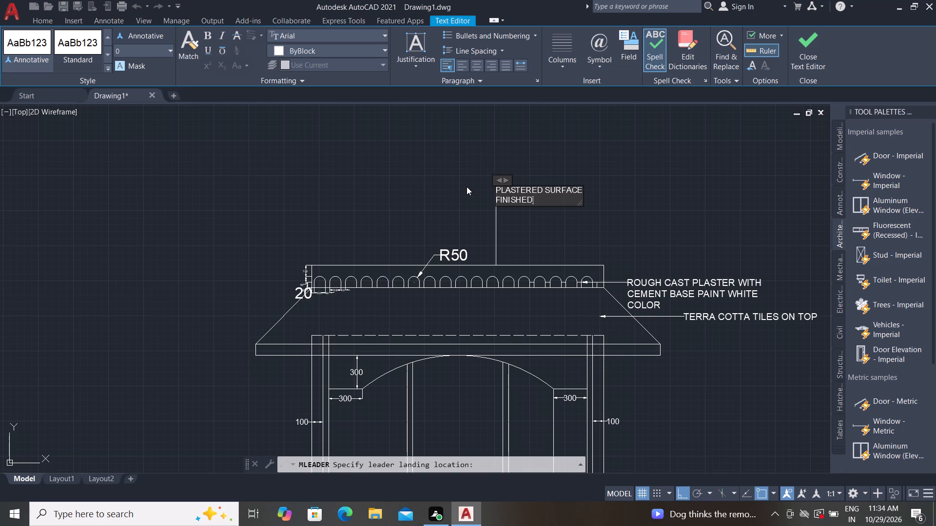
key("space")
type("WITH")
key("space")
type("CEMENT")
key("Return")
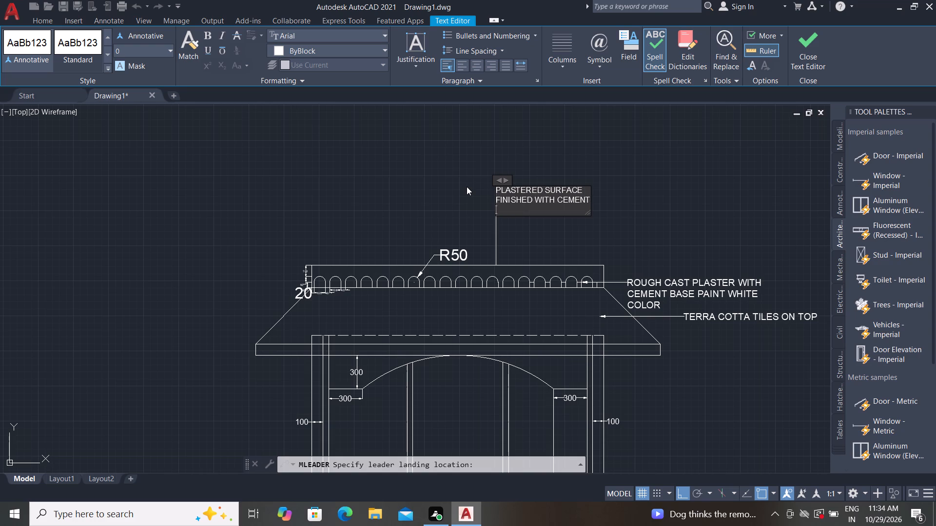
key("b")
type("ASE")
key("space")
type("PAINY")
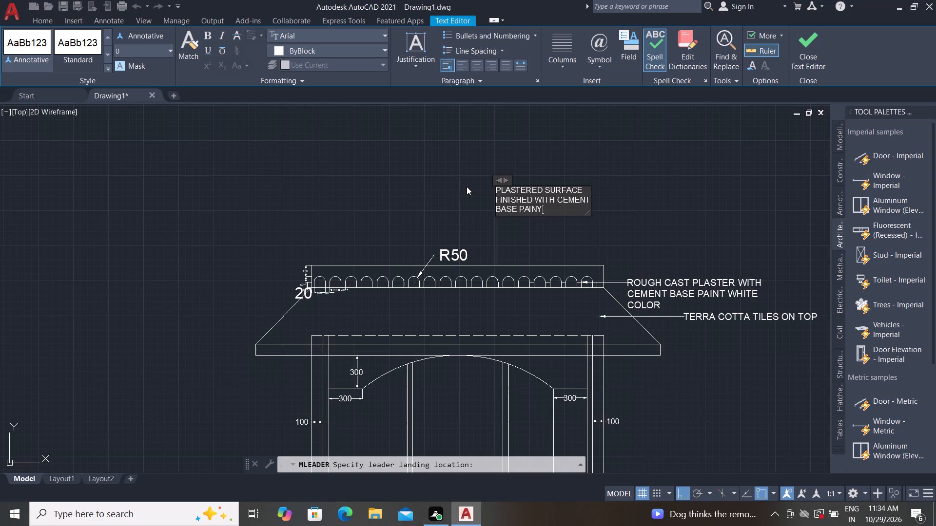
key("BackSpace")
type("T")
key("space")
type("IN")
key("space")
key("t")
type("ERR")
key("a")
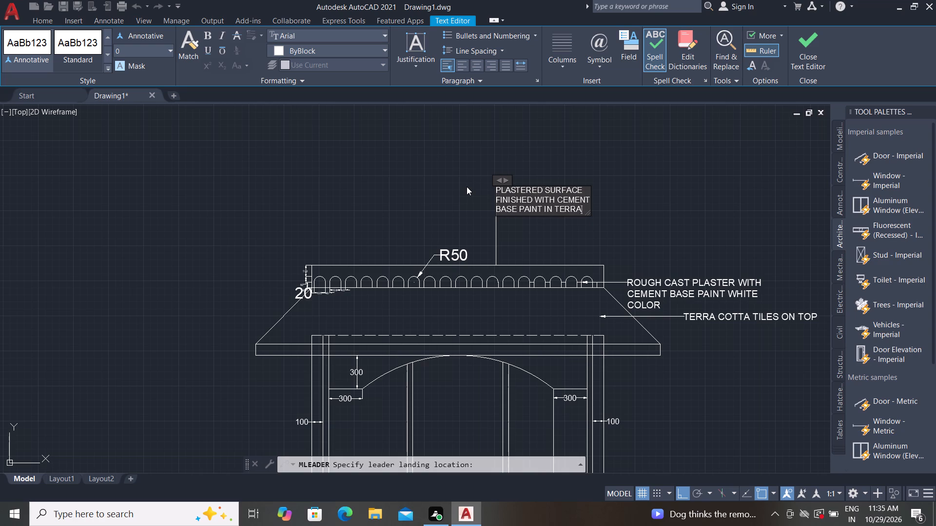
key("minus")
key("c")
key("o")
type("TT")
key("a")
key("Return")
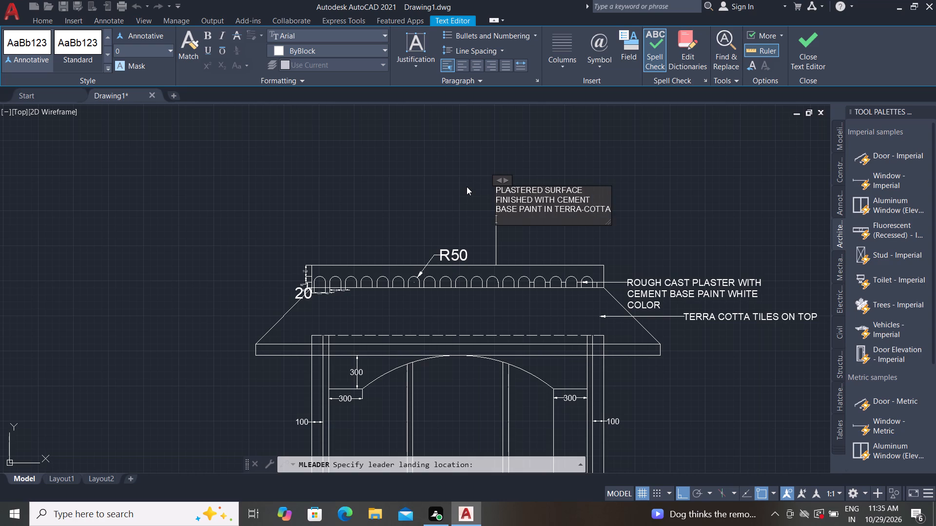
type("COLO")
key("r")
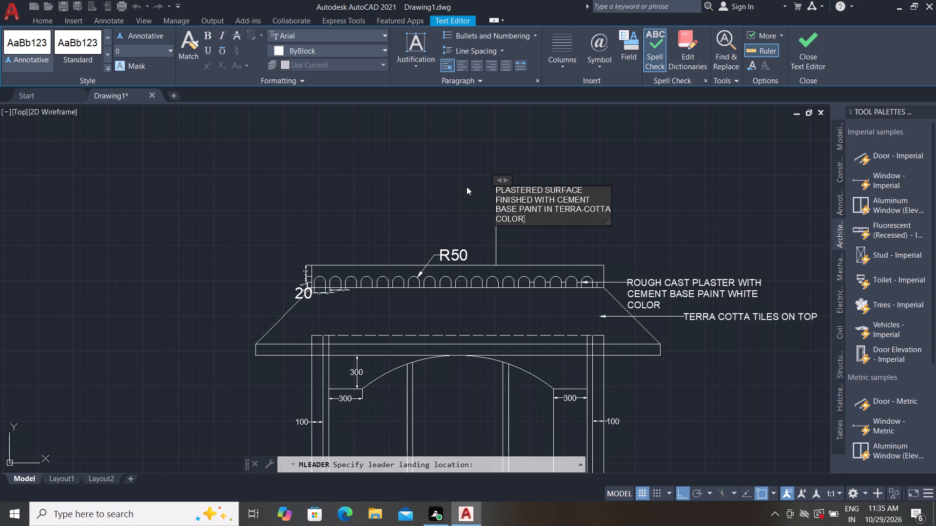
left_click(480, 193)
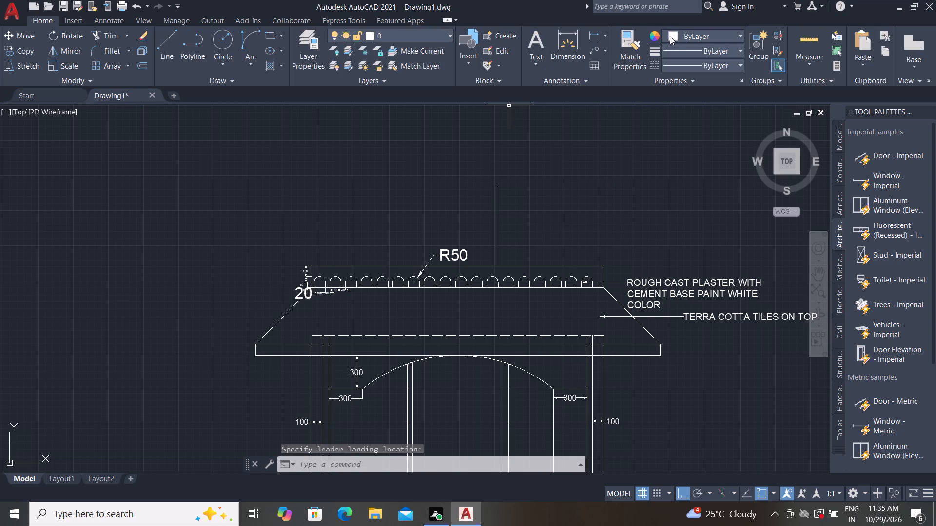
Match the plastered surface leader's properties to those of the rough cast plaster leader.
left_click(627, 48)
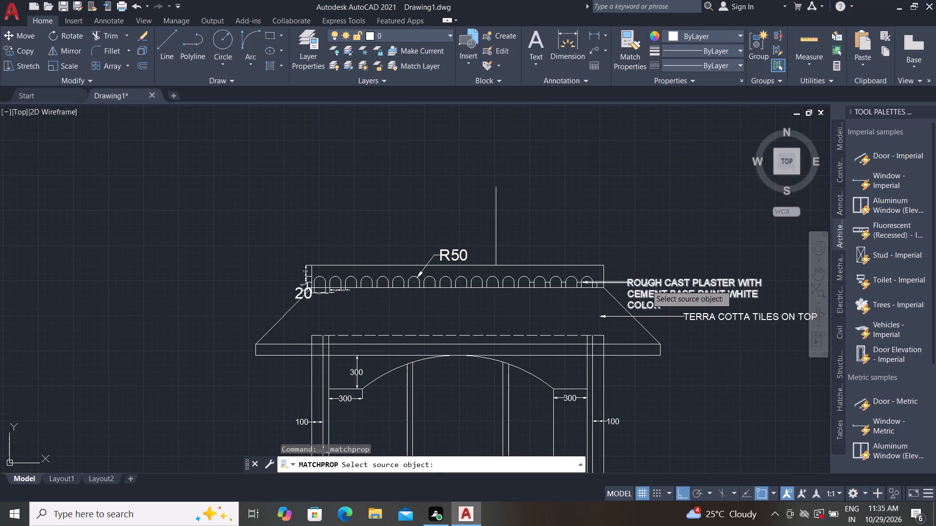
left_click(646, 285)
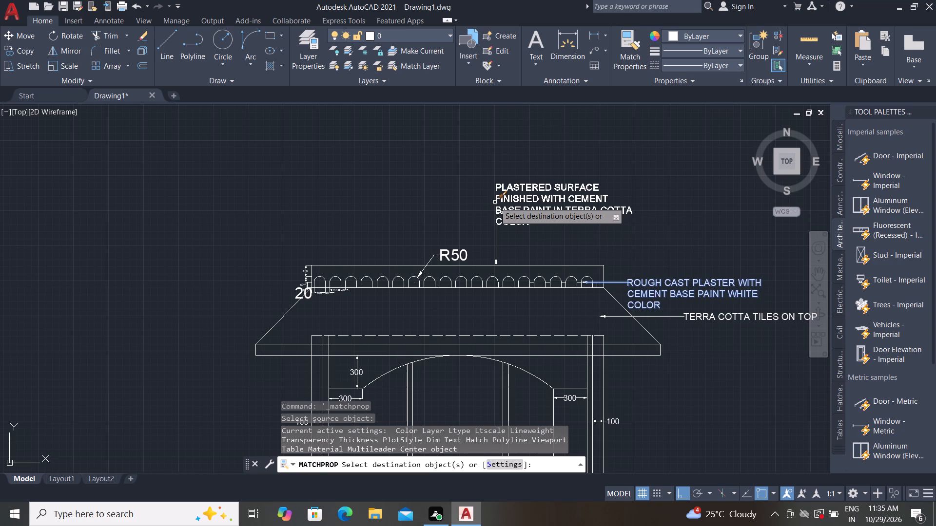
left_click(495, 202)
scroll(496, 195, "up", 3)
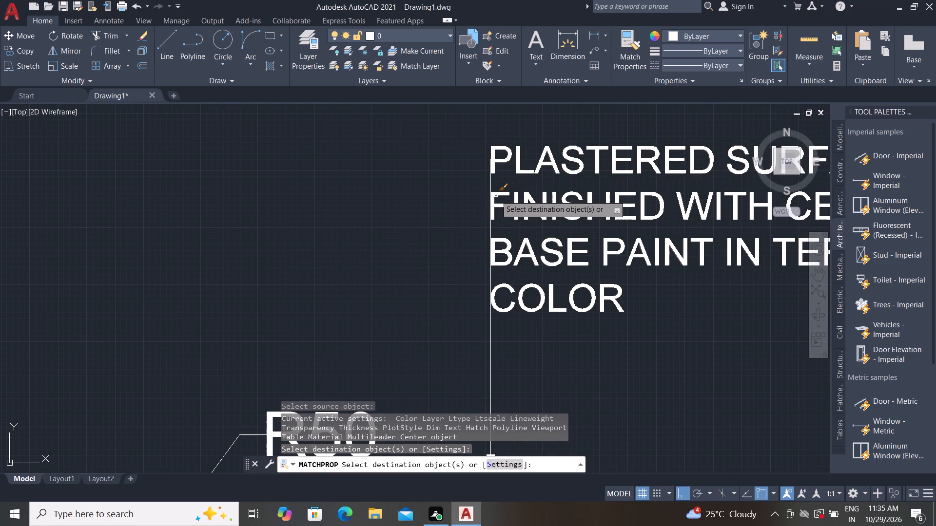
key("Escape")
Stretch the plastered surface leader's landing horizontally by about 20, moving its text to the right of the vertical leader line.
left_click(490, 177)
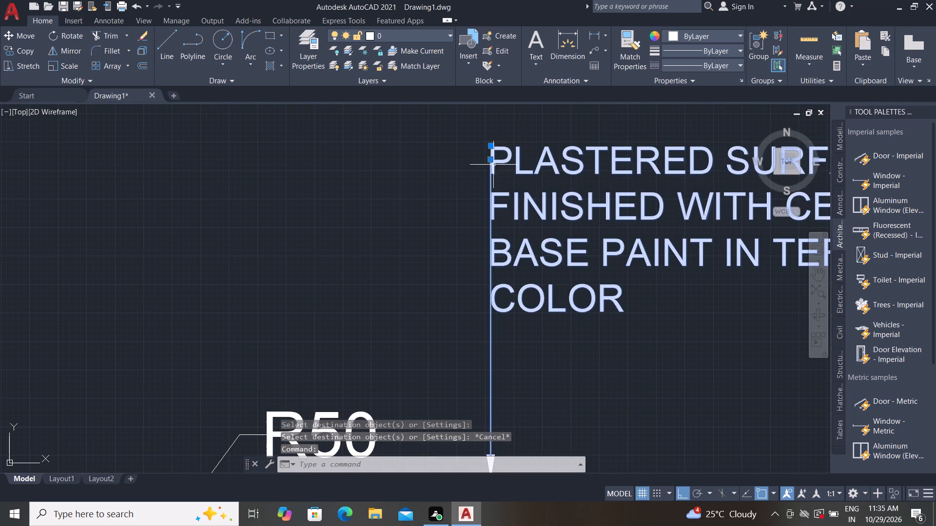
scroll(491, 131, "up", 3)
scroll(484, 257, "up", 2)
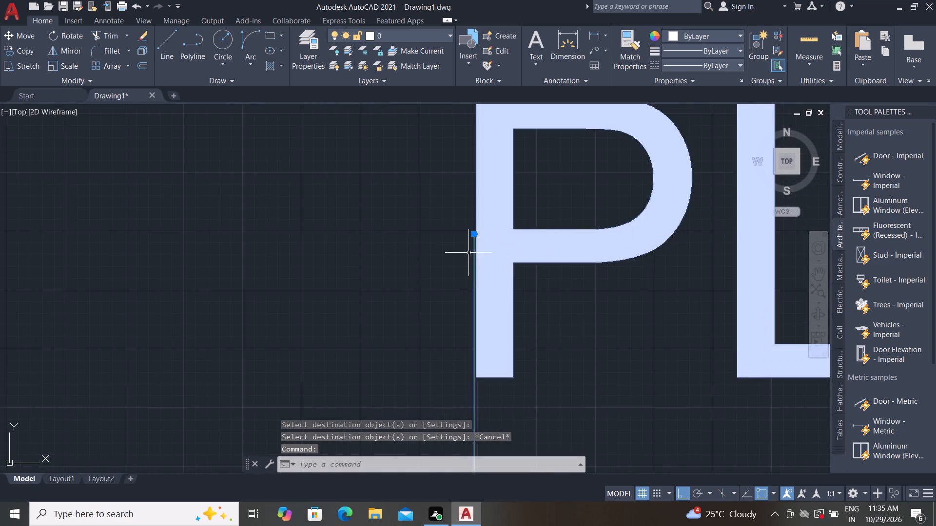
scroll(469, 253, "up", 3)
scroll(485, 175, "up", 2)
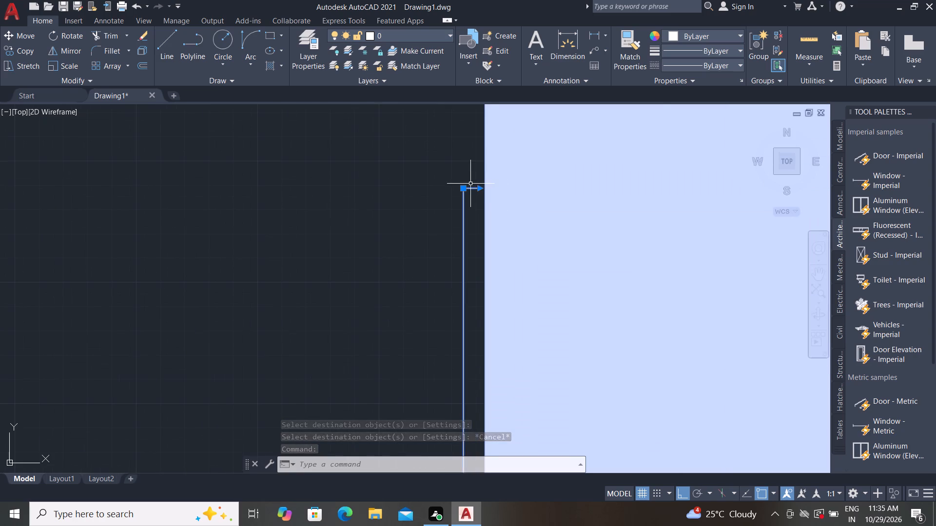
left_click(480, 188)
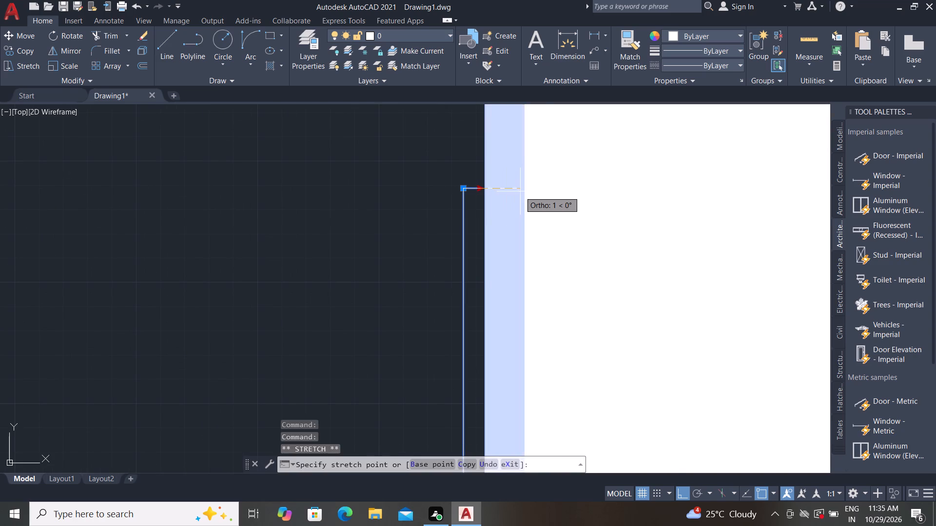
scroll(525, 194, "down", 5)
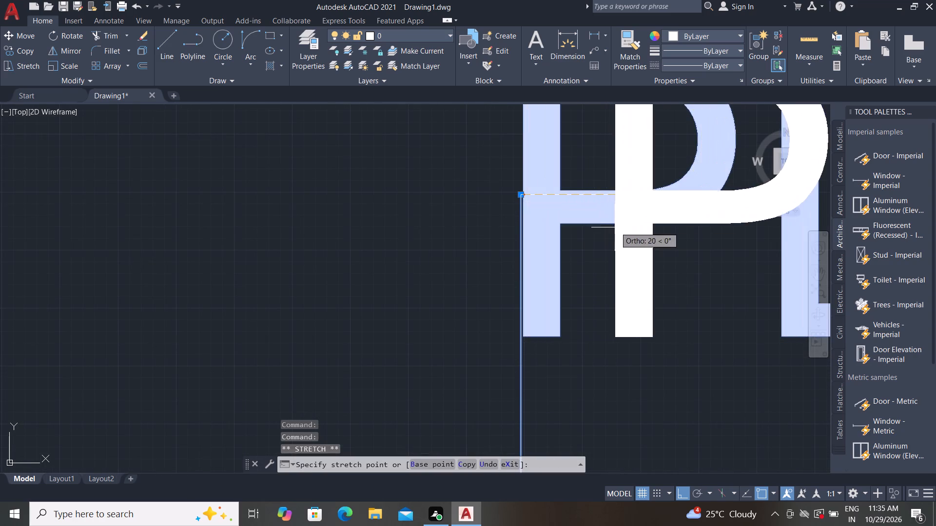
left_click(615, 227)
scroll(577, 199, "down", 1)
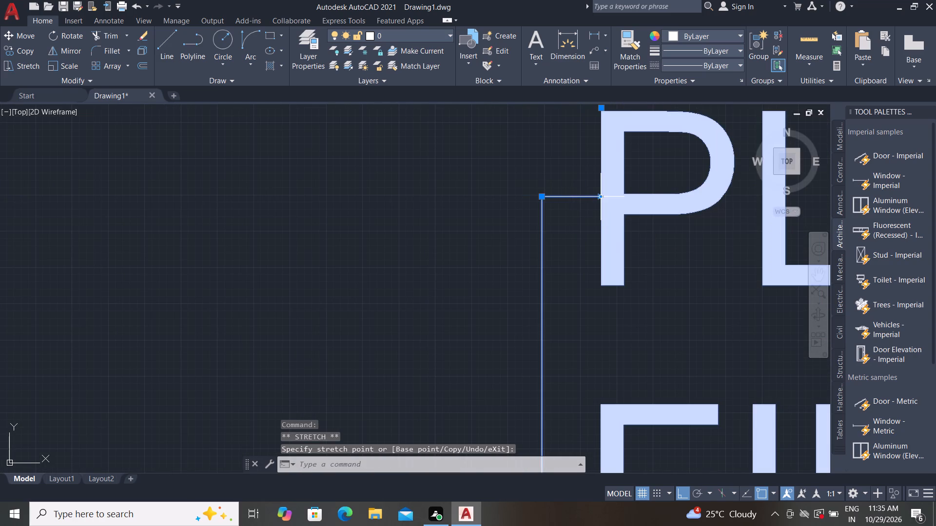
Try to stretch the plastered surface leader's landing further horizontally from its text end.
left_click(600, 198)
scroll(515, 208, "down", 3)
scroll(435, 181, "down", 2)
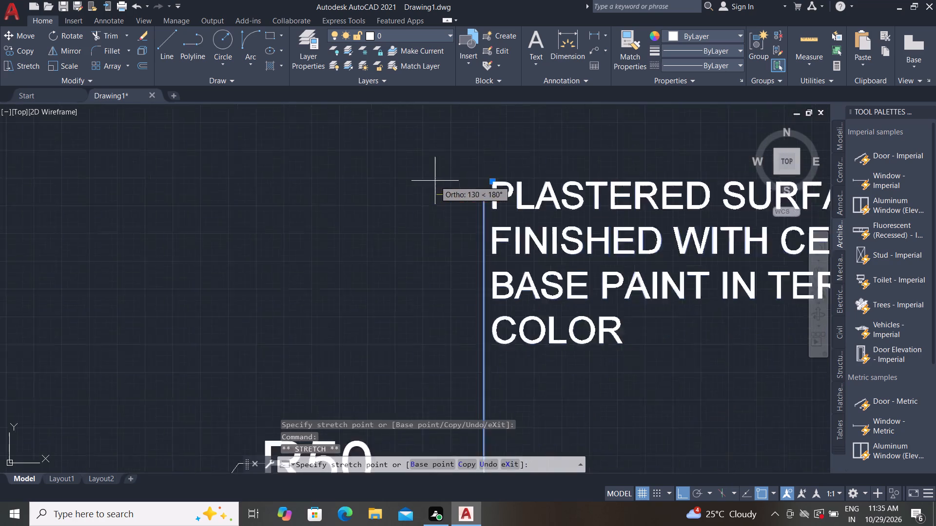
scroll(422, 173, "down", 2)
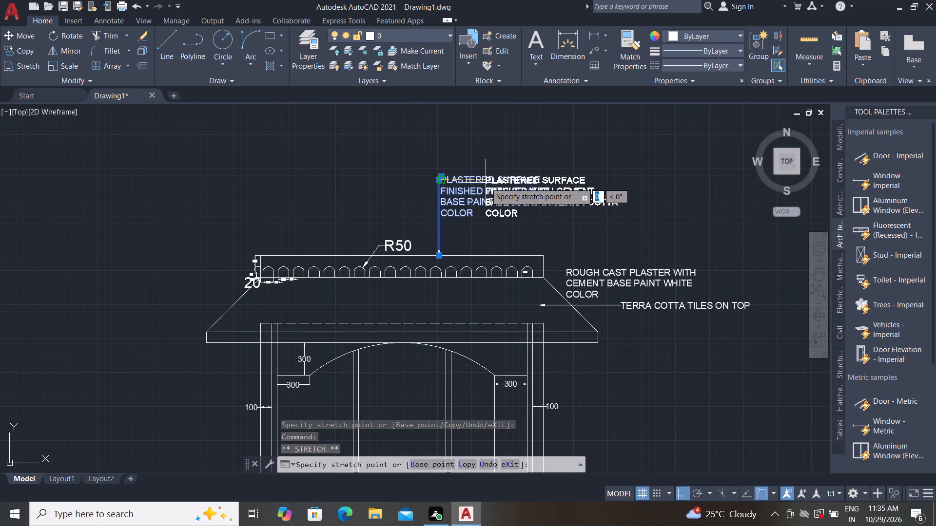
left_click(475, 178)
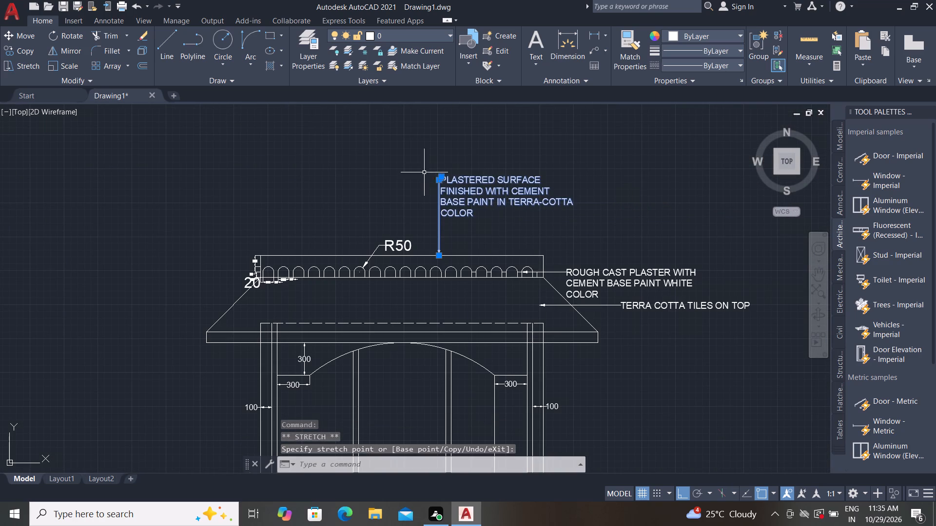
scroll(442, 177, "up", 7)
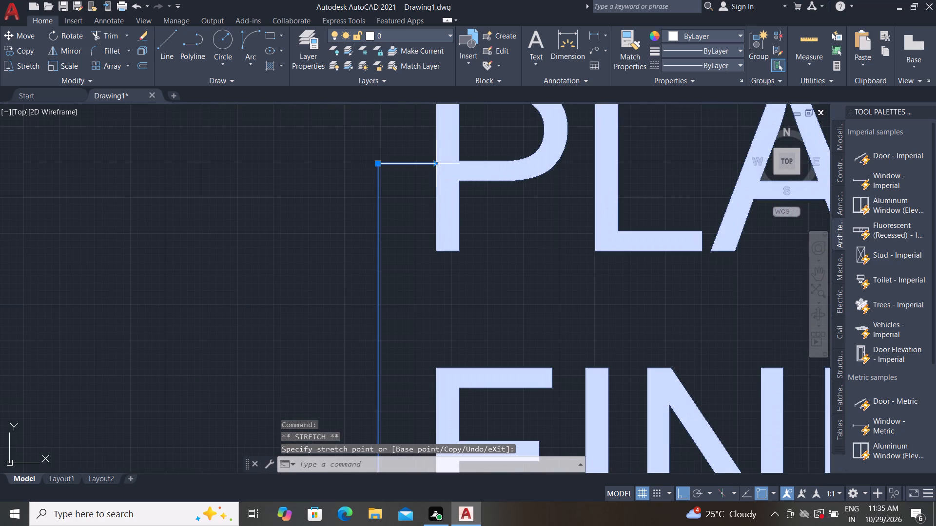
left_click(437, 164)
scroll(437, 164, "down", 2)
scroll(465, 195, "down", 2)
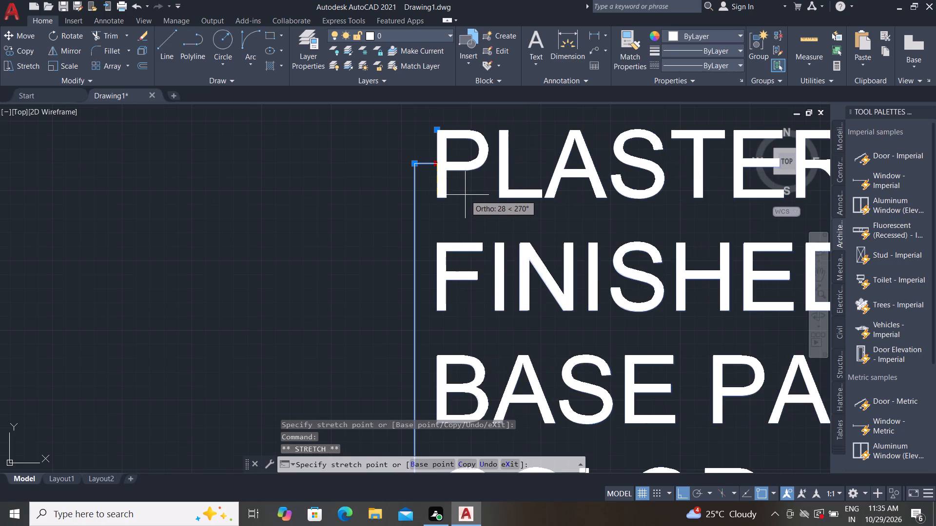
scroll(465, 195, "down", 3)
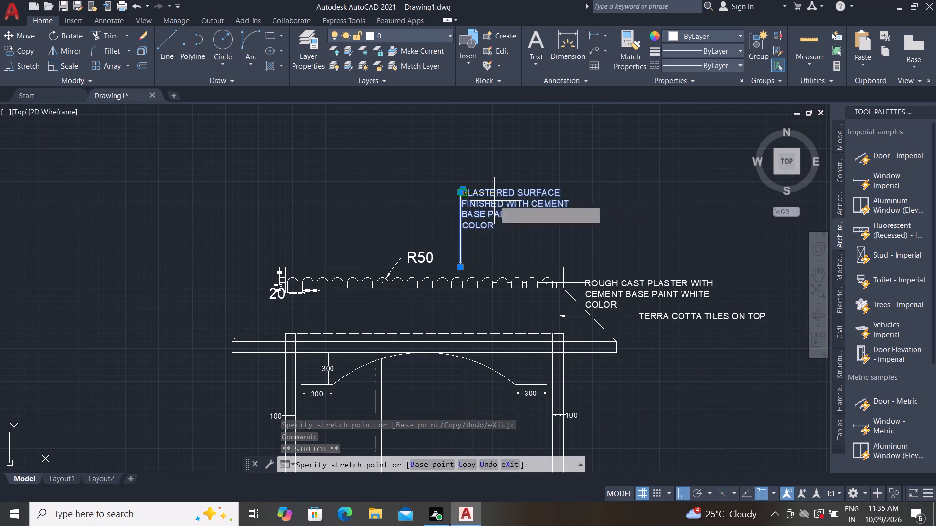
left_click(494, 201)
Stretch the plastered surface leader's landing horizontally from its text end, moving the text farther right of the vertical leader line.
scroll(459, 188, "up", 3)
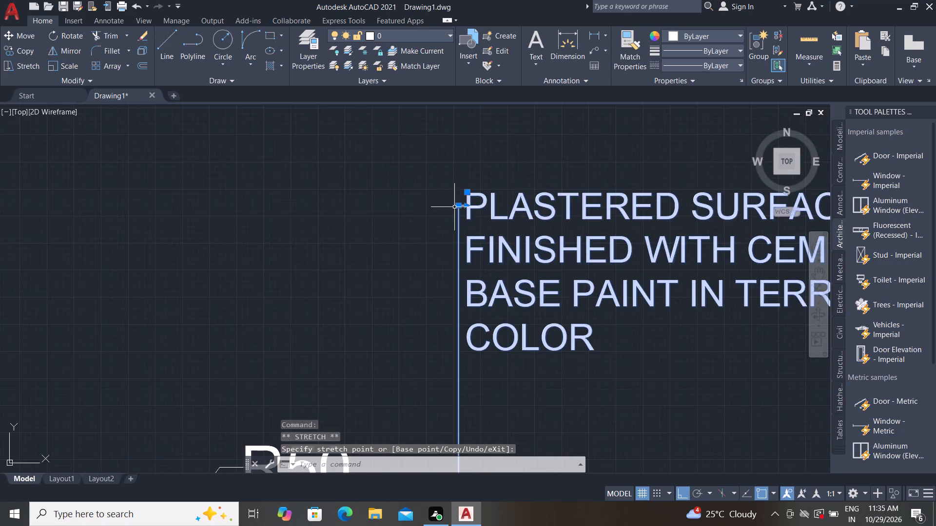
scroll(454, 207, "up", 2)
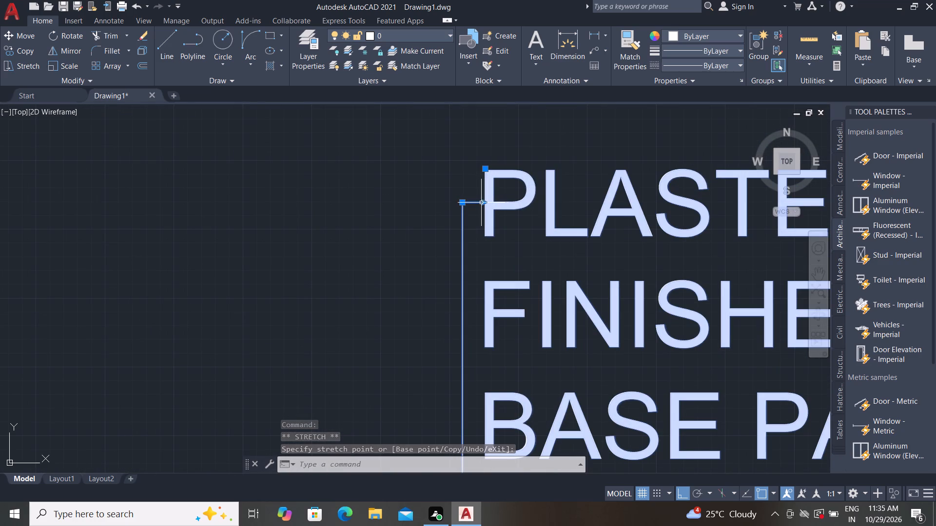
left_click(483, 203)
scroll(486, 205, "down", 1)
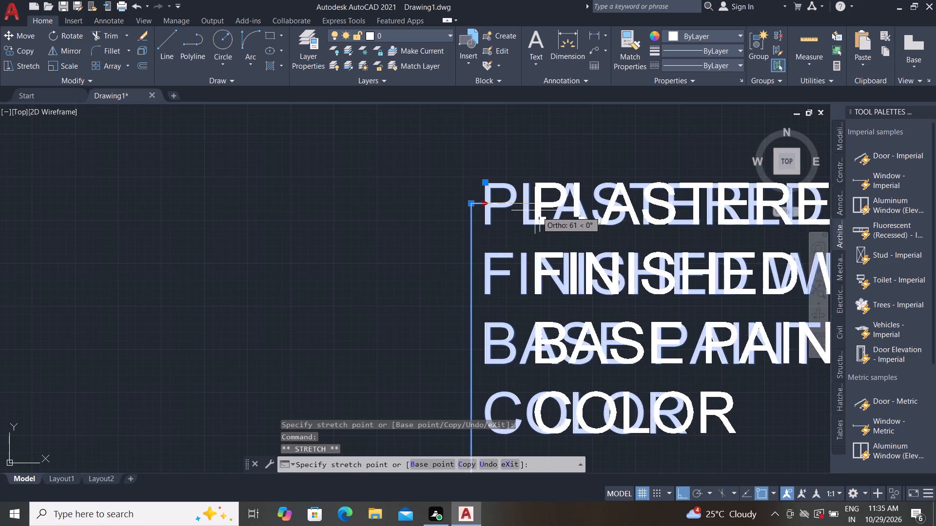
left_click(576, 230)
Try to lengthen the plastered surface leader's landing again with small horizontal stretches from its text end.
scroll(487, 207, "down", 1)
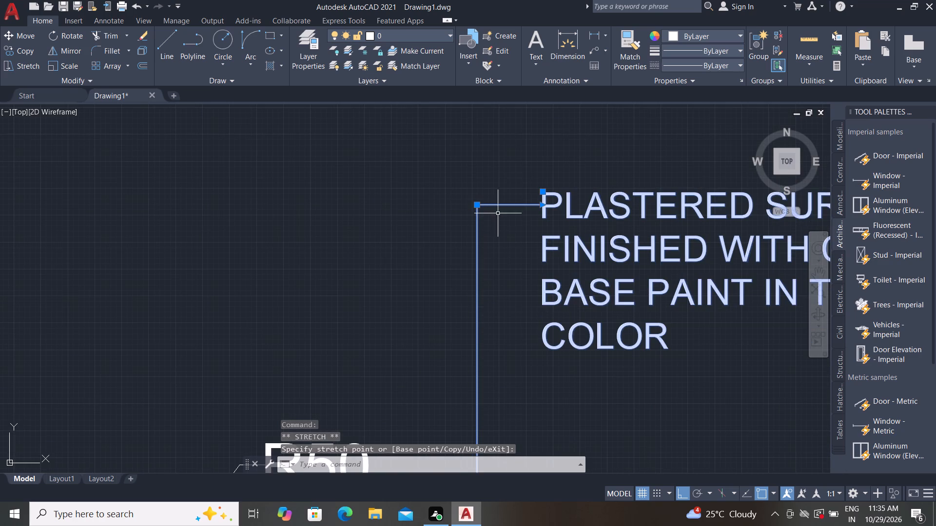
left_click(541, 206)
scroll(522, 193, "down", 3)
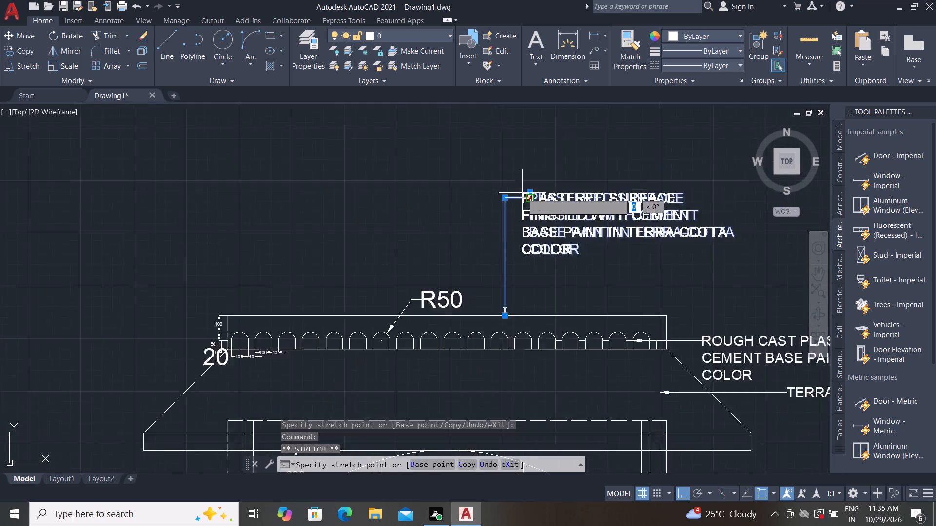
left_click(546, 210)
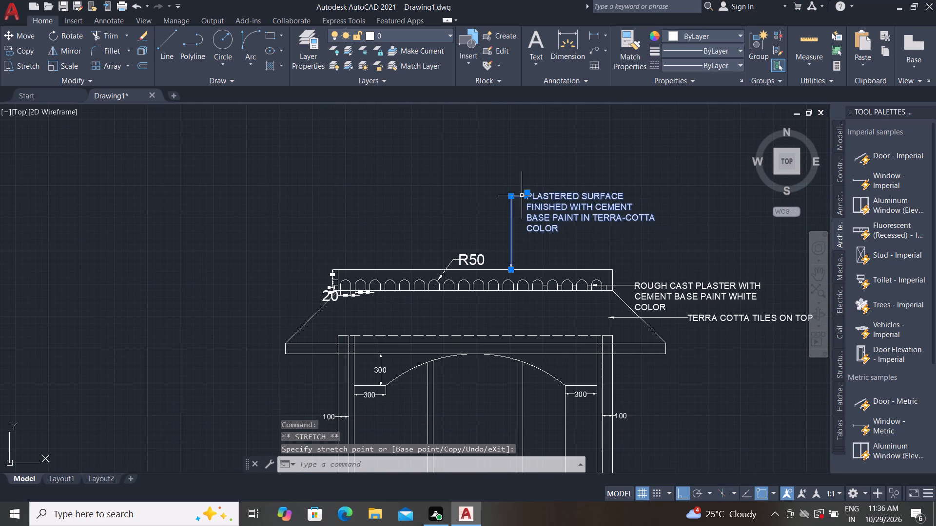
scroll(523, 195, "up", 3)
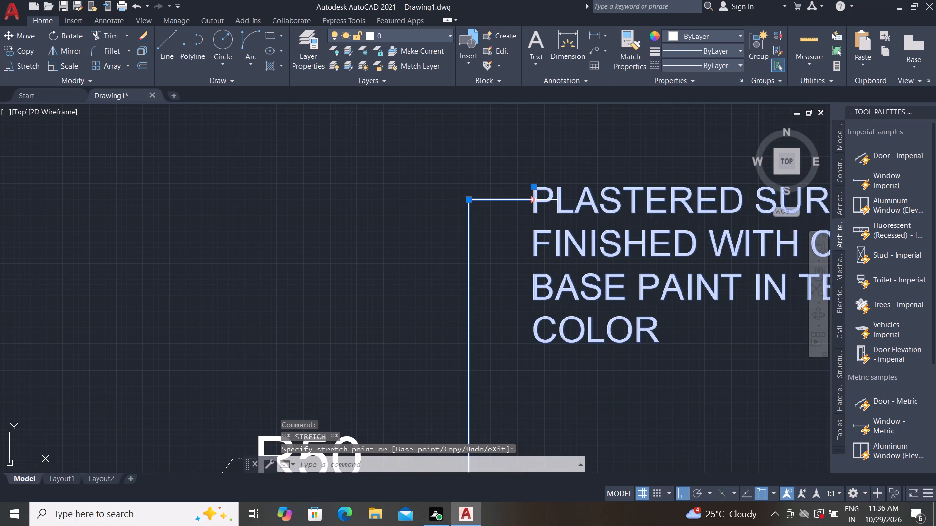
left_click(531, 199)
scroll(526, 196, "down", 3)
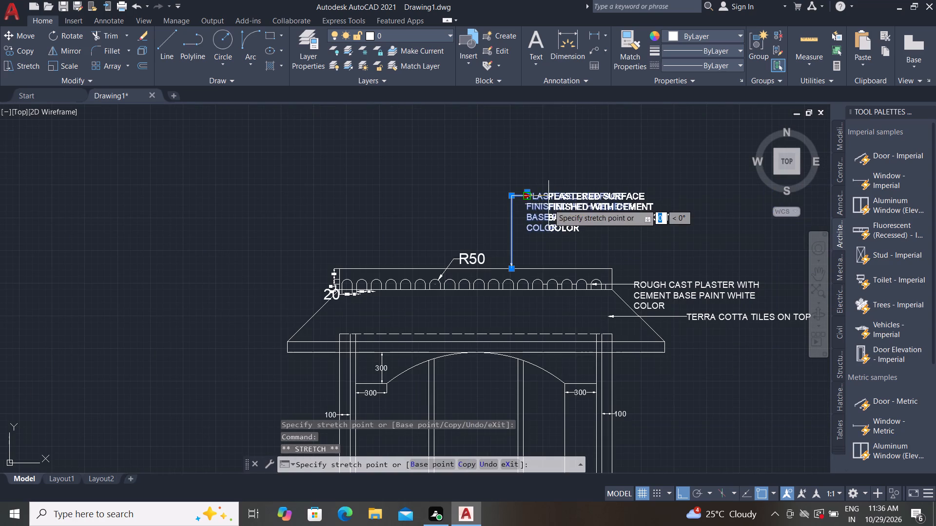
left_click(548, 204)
Lengthen the plastered surface leader's landing once more horizontally, shifting its four-line text farther right, and deselect the leader.
scroll(517, 192, "up", 2)
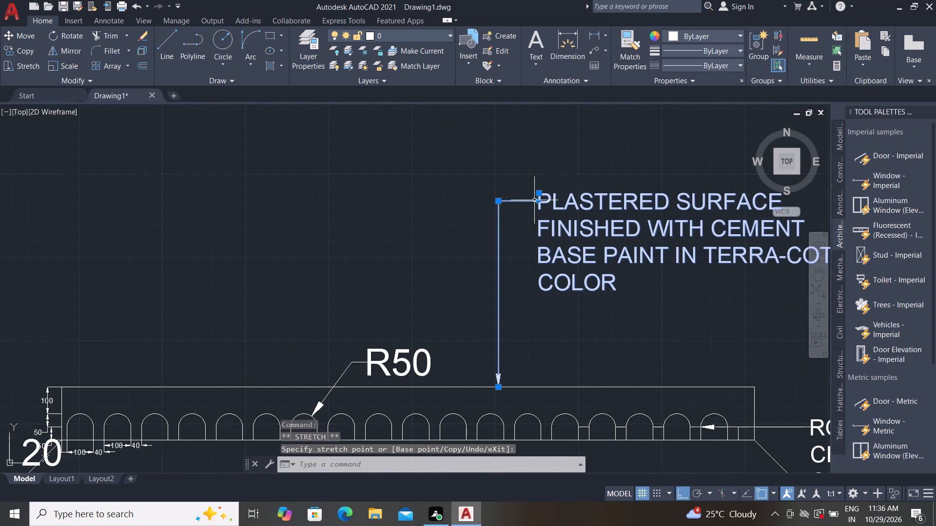
scroll(545, 199, "up", 2)
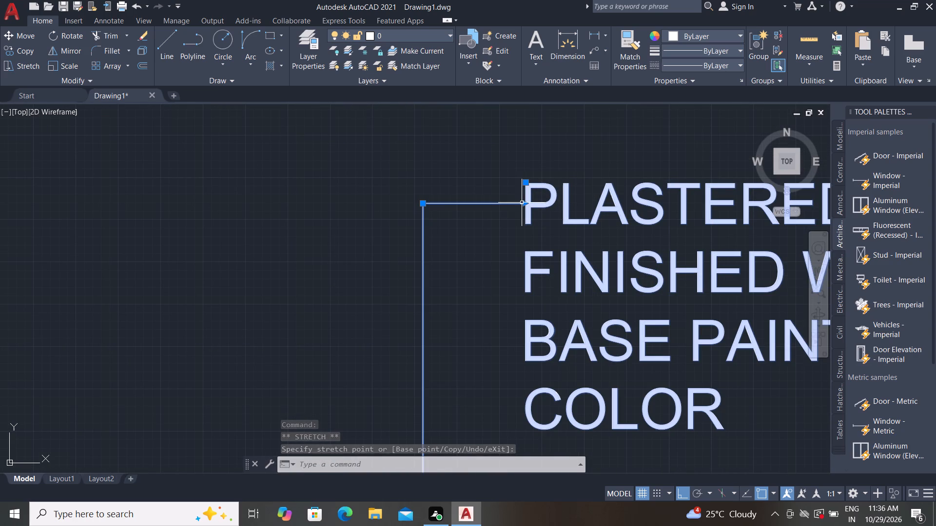
left_click(524, 204)
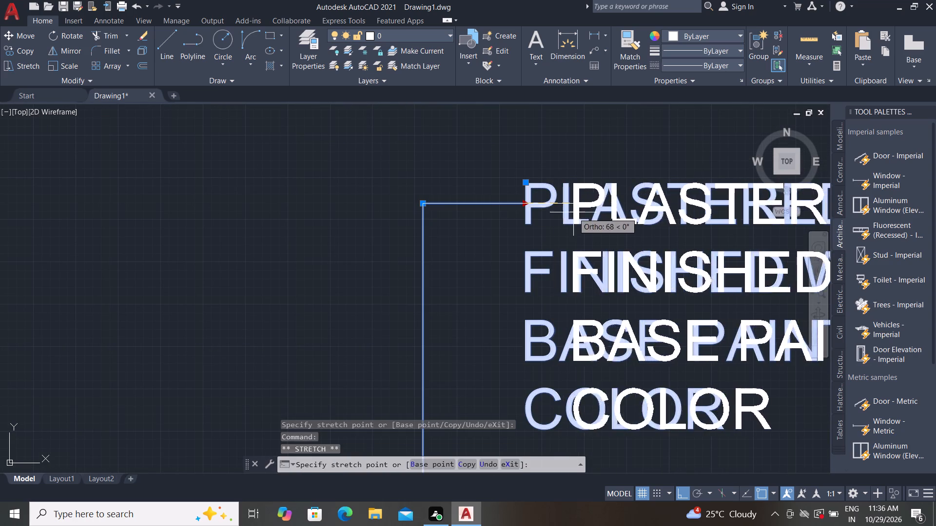
left_click(599, 226)
scroll(526, 258, "down", 2)
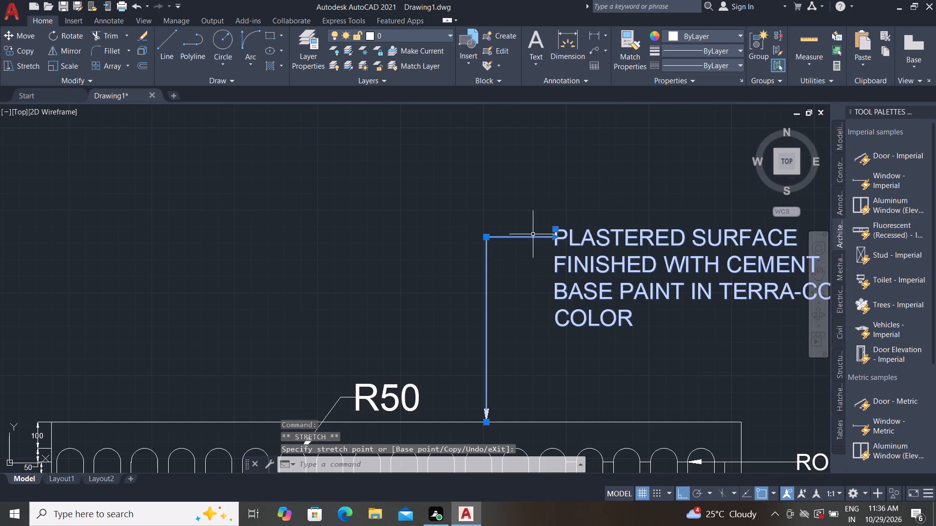
key("grave")
type("``")
type("``")
key("Escape")
key("Escape")
key("Escape")
key("Escape")
key("Escape")
Place a horizontal multileader about 280 long, with its arrowhead inside the elevation's right column near the base and its landing to the right.
scroll(513, 230, "down", 3)
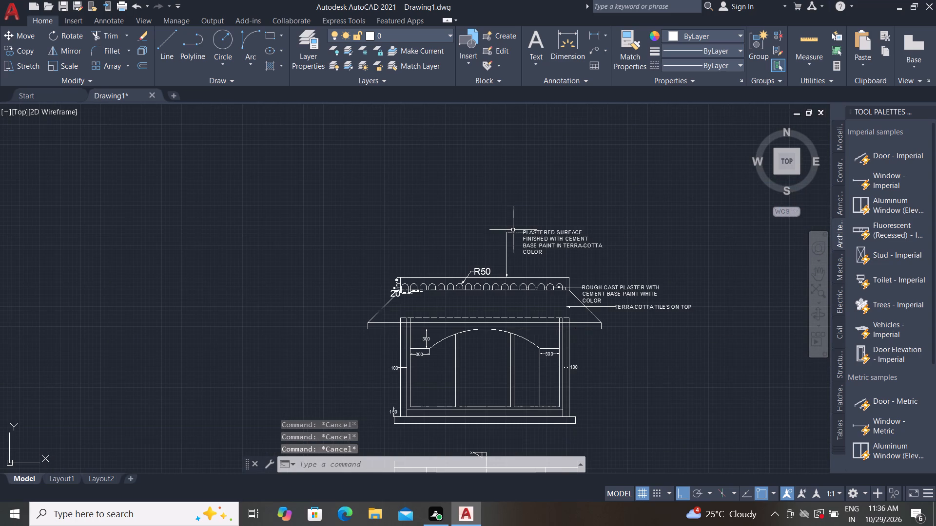
scroll(507, 223, "down", 1)
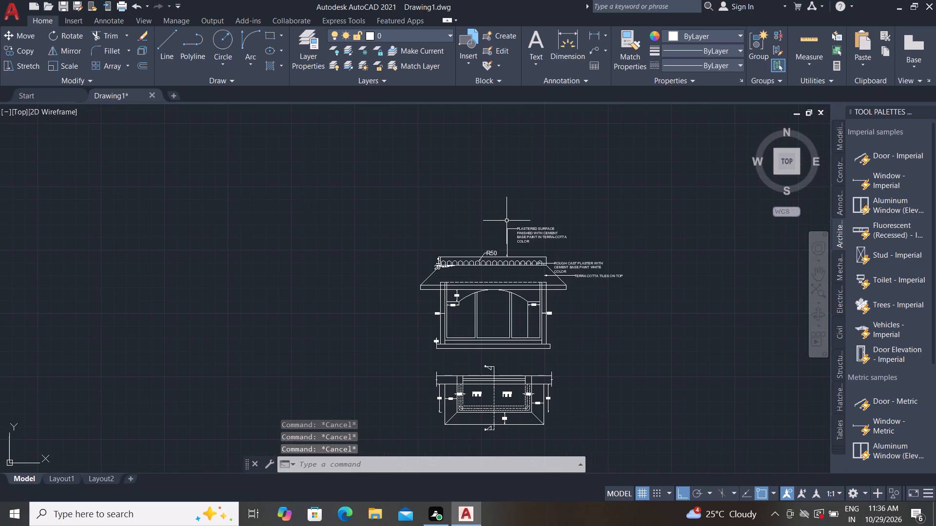
middle_click_drag(477, 244, 454, 183)
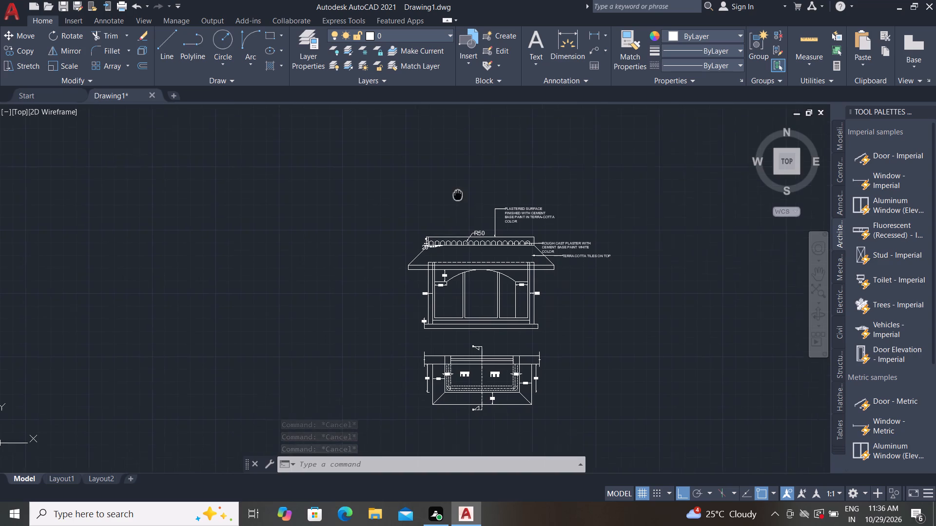
middle_click_drag(454, 183, 447, 150)
scroll(515, 186, "up", 2)
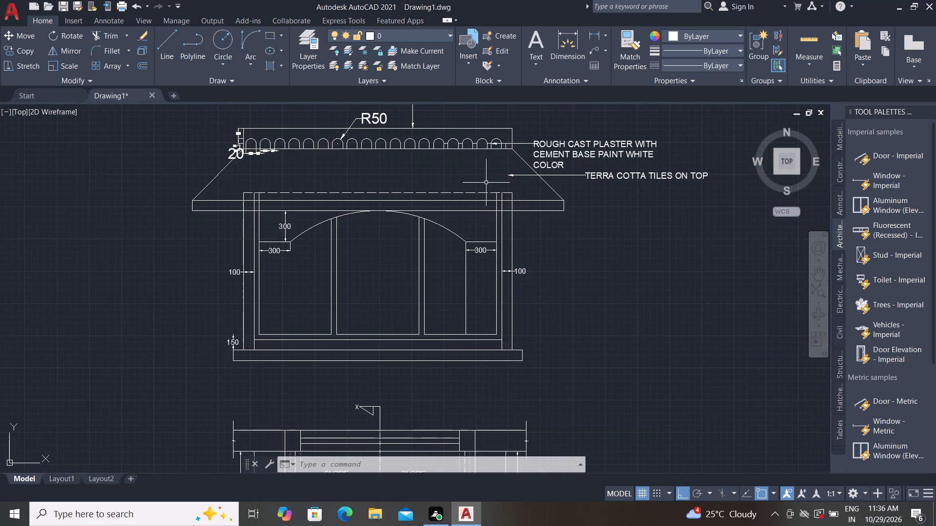
left_click(589, 51)
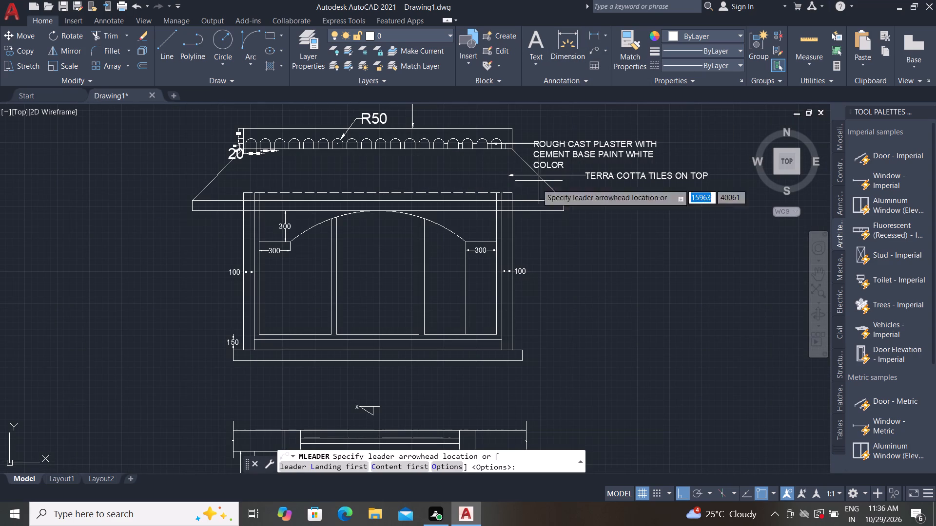
scroll(494, 324, "up", 2)
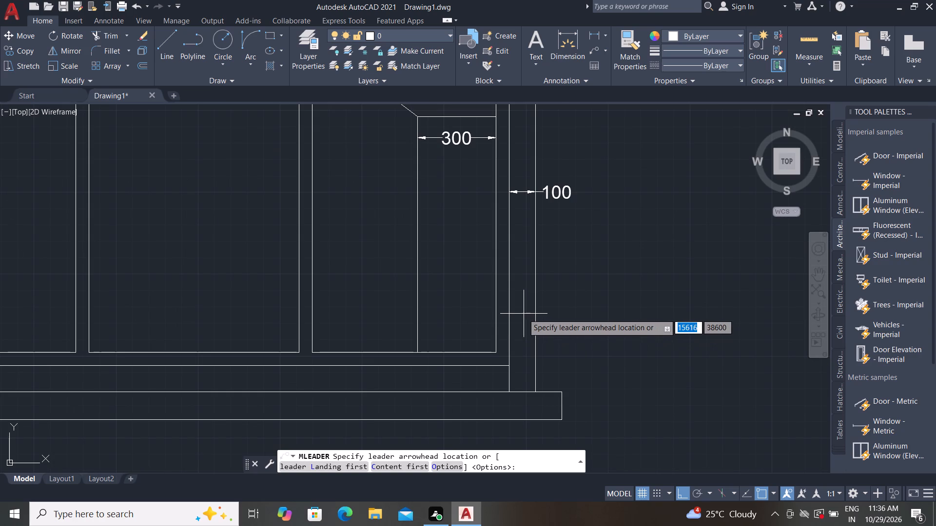
left_click(522, 314)
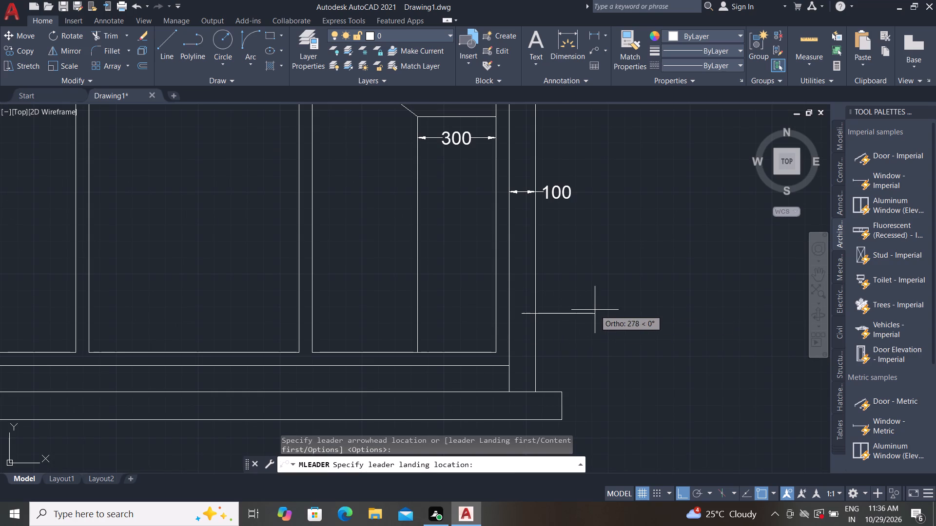
left_click(597, 311)
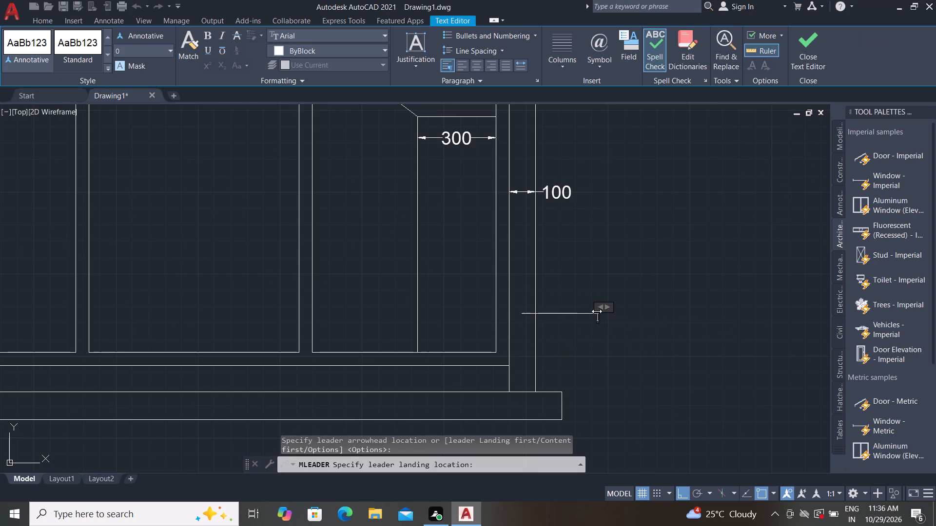
Enter the first text line "CEMENT BASE PAINT BEIGE" for the new leader at the right column.
type("CEMW")
key("BackSpace")
type("ENT PL")
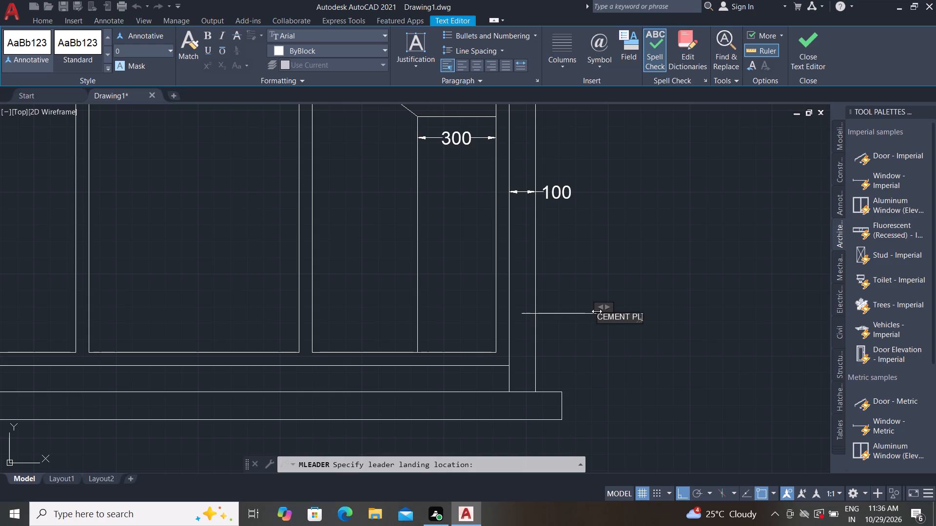
type("ASTE")
key("BackSpace")
key("BackSpace")
key("BackSpace")
key("BackSpace")
key("BackSpace")
key("BackSpace")
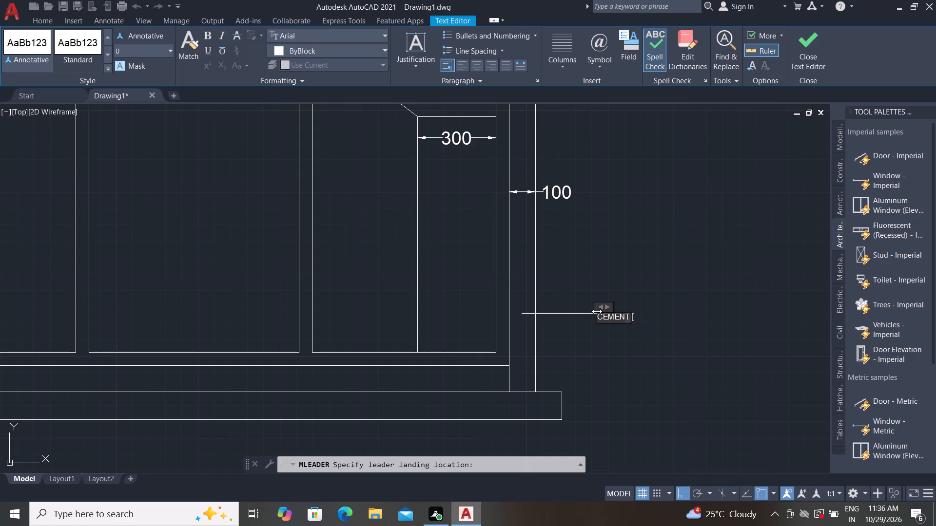
key("b")
type("ASE")
key("space")
key("p")
key("l")
key("BackSpace")
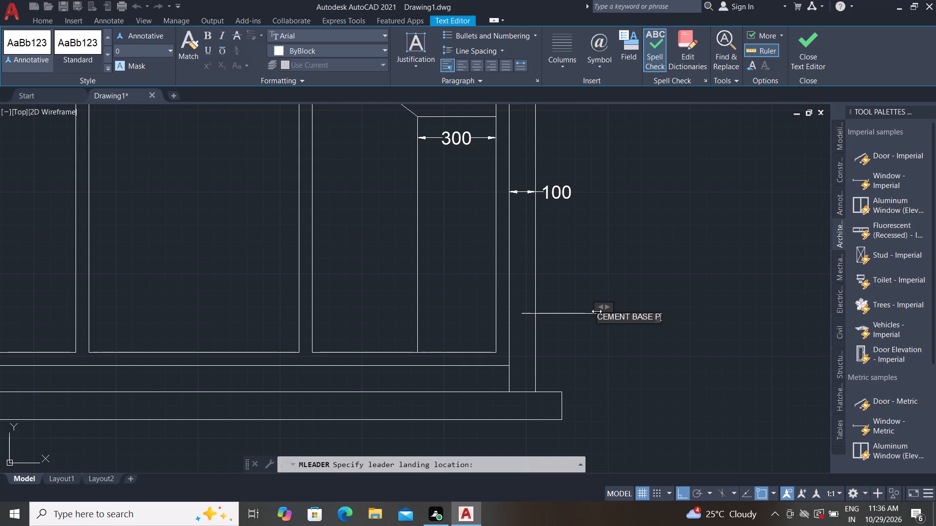
type("AINT")
key("space")
type("BEI")
type("GE")
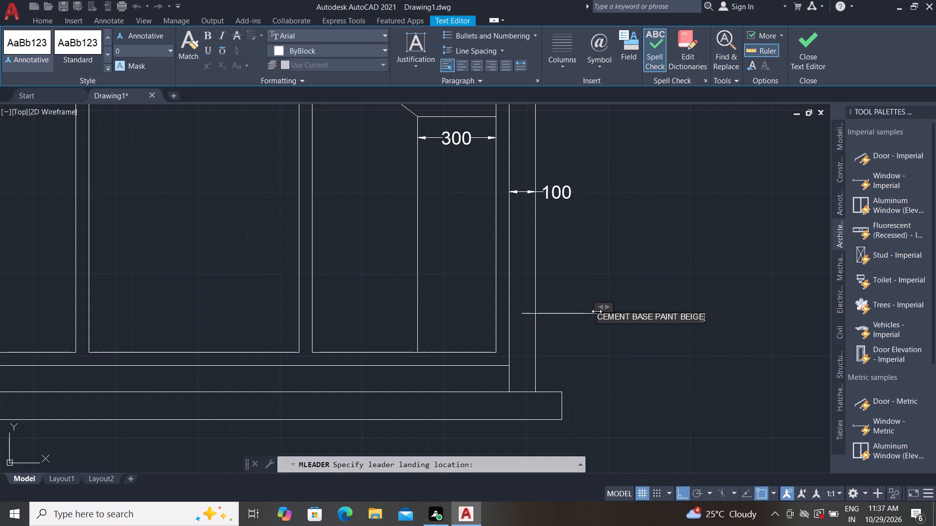
Add the second text line "COLOR OVER AC PIPE" to the leader and finish the text.
key("Return")
type("COLO")
key("r")
key("space")
key("o")
type("VER")
key("space")
type("ACTI")
type("VE")
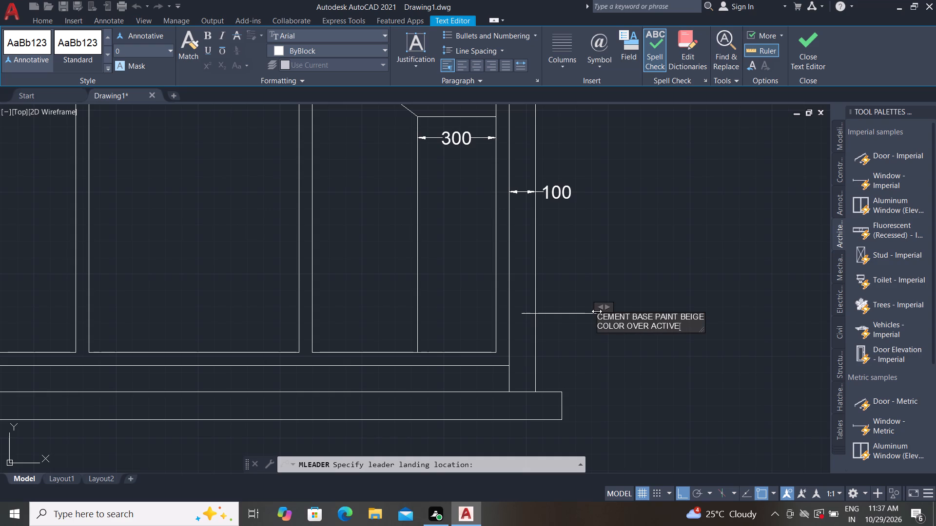
key("BackSpace")
key("BackSpace")
key("BackSpace")
key("BackSpace")
key("space")
type("PIPE")
left_click(642, 207)
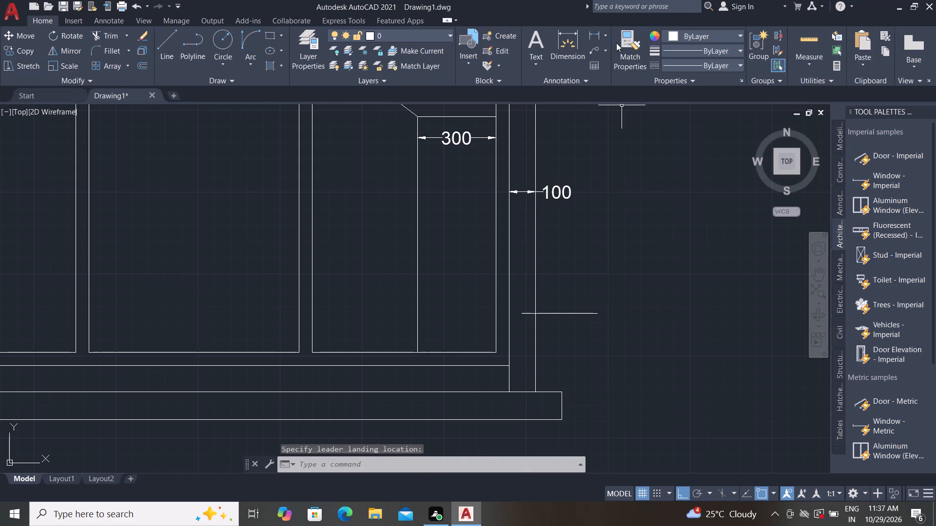
Match the properties of the "TERRA COTTA TILES ON TOP" leader onto the new cement base paint leader at the right column.
left_click(625, 58)
scroll(617, 200, "down", 3)
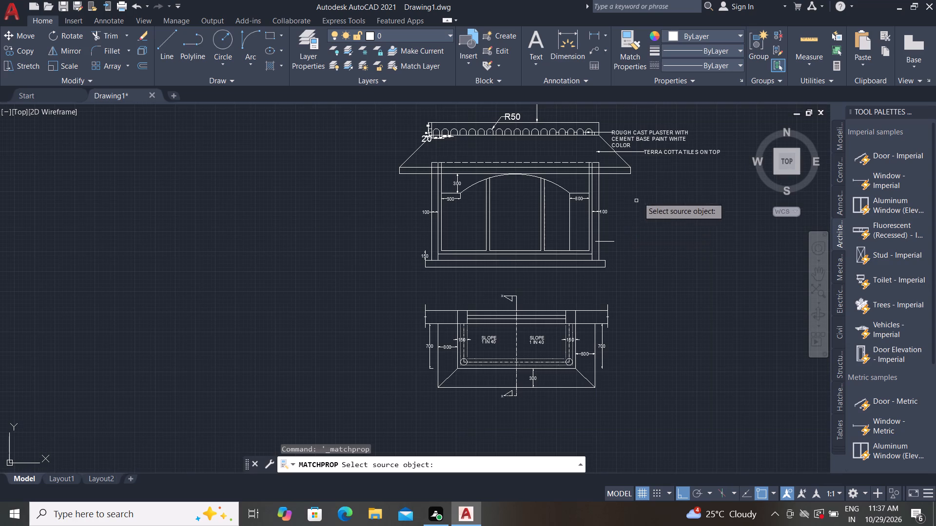
left_click(649, 151)
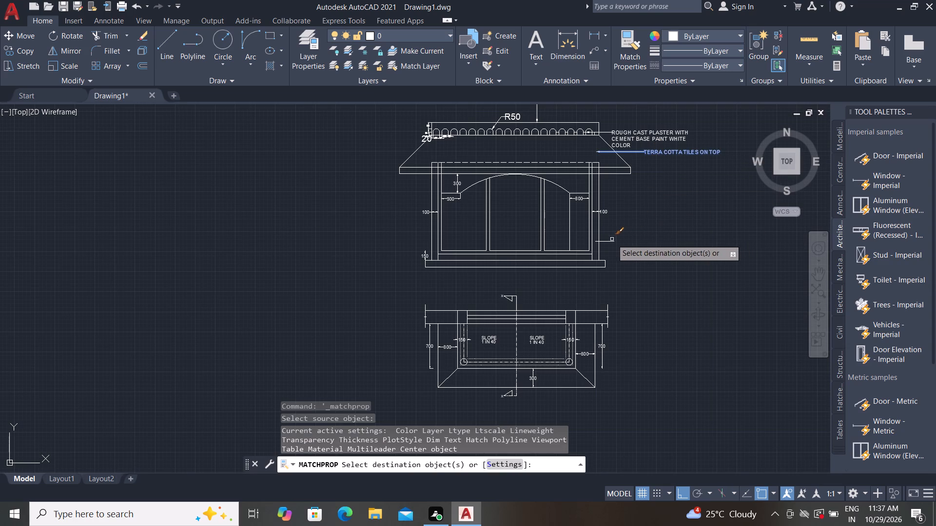
left_click(610, 242)
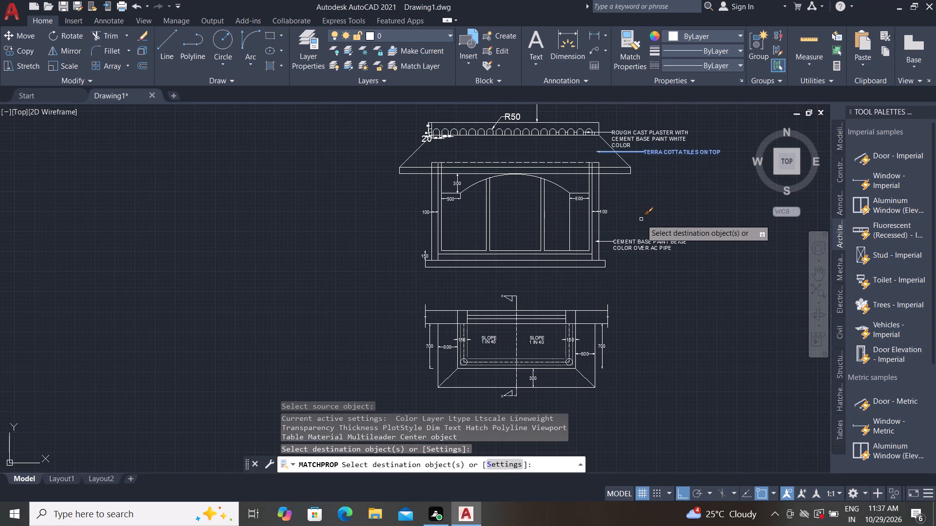
key("Escape")
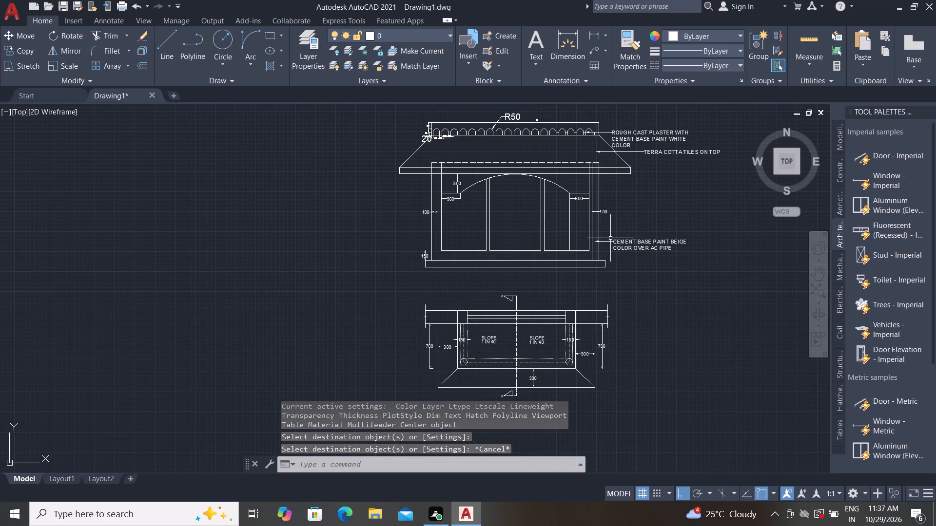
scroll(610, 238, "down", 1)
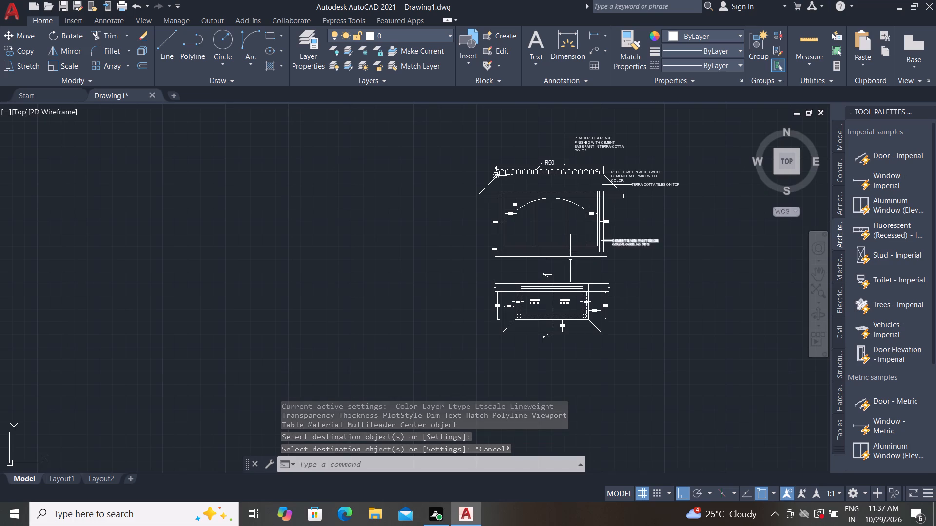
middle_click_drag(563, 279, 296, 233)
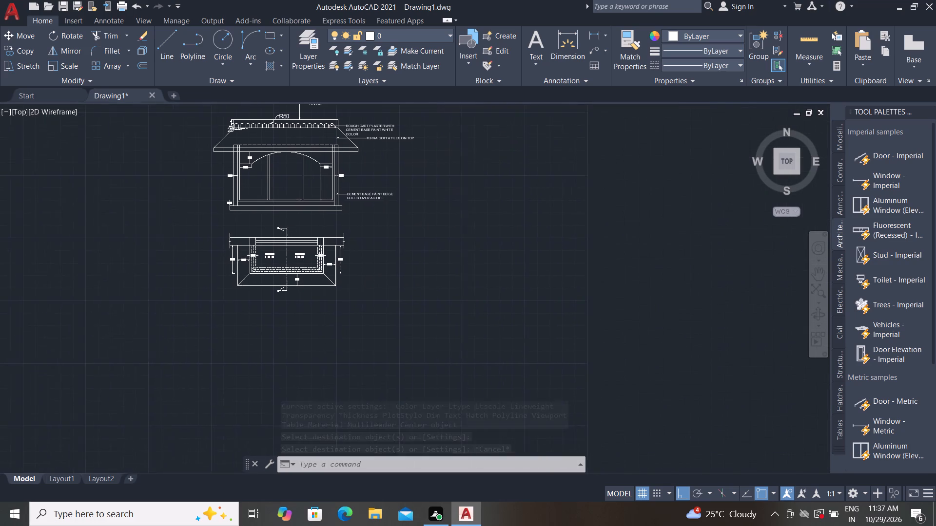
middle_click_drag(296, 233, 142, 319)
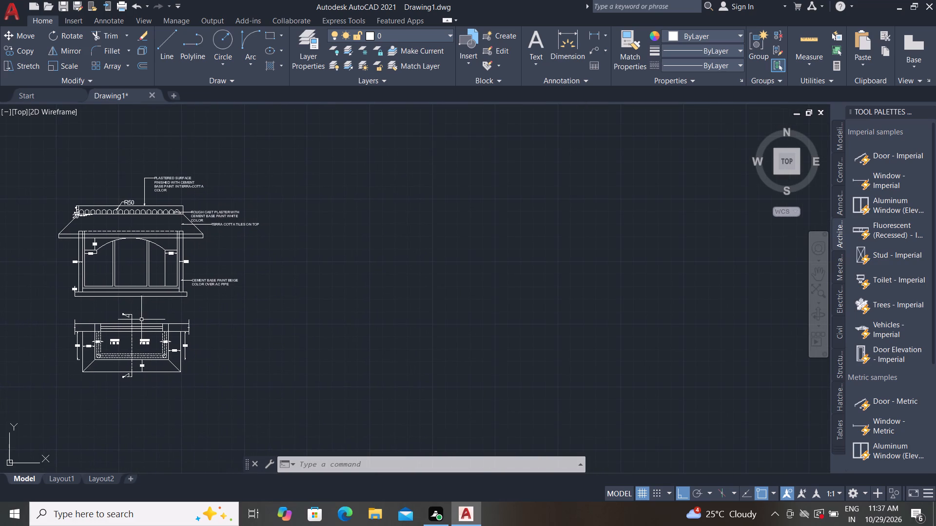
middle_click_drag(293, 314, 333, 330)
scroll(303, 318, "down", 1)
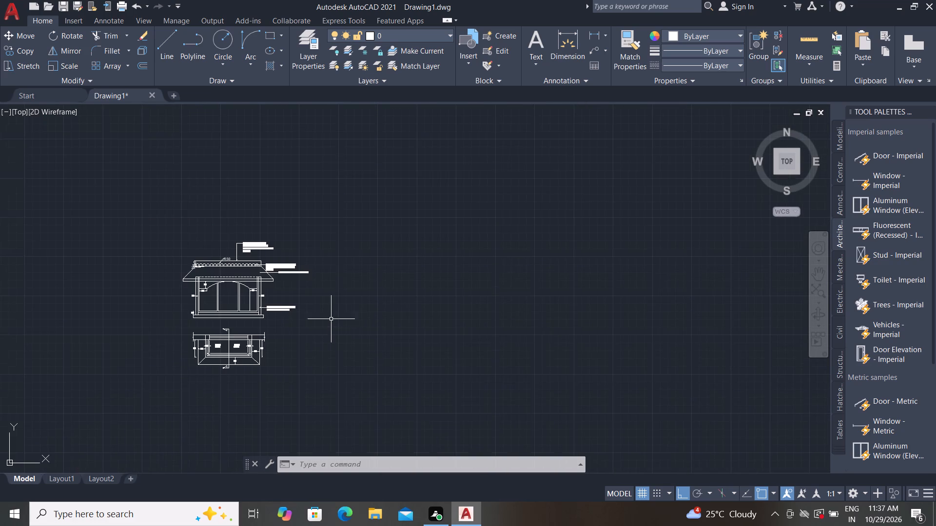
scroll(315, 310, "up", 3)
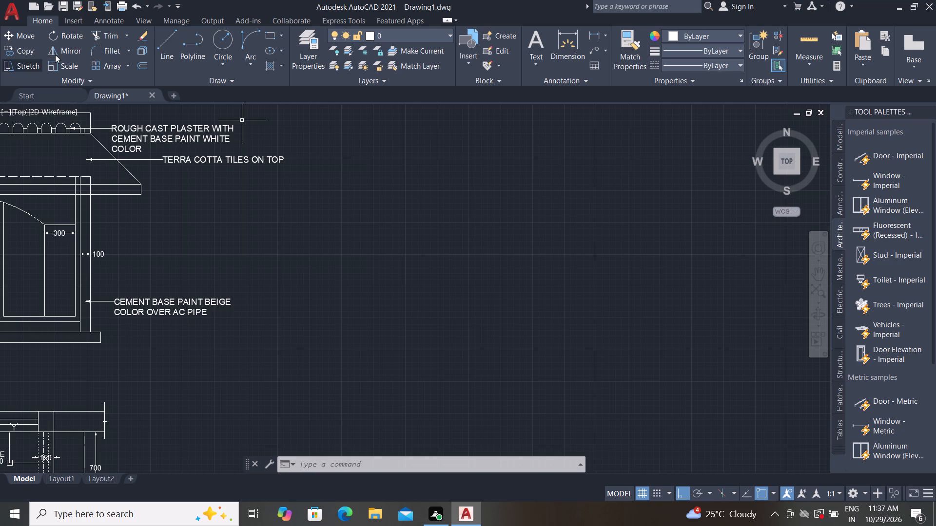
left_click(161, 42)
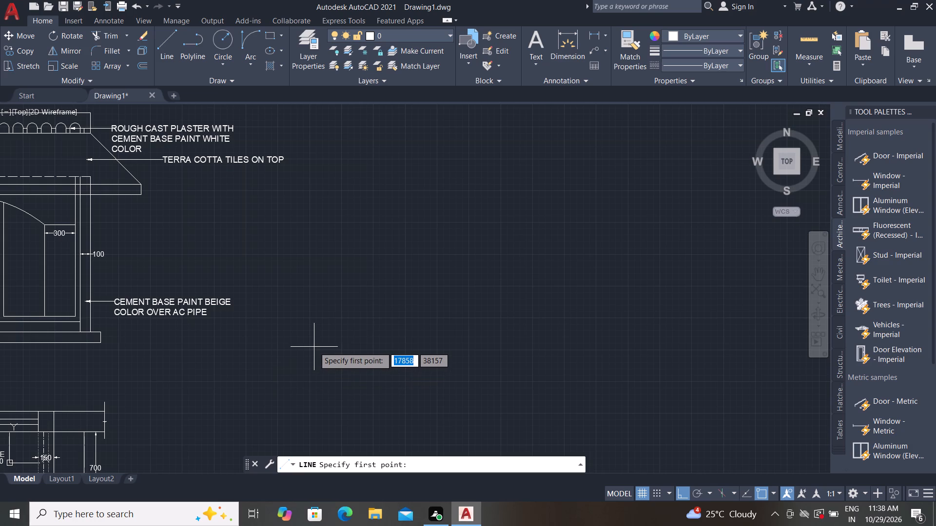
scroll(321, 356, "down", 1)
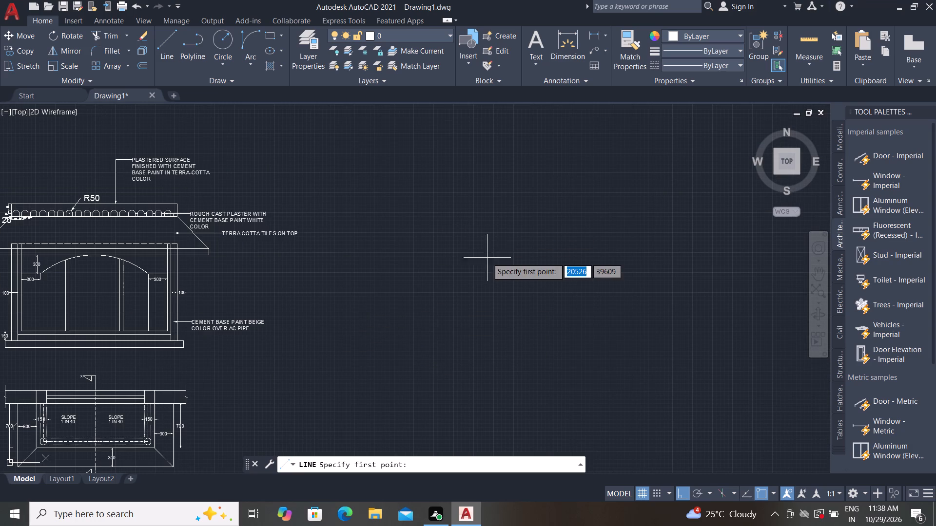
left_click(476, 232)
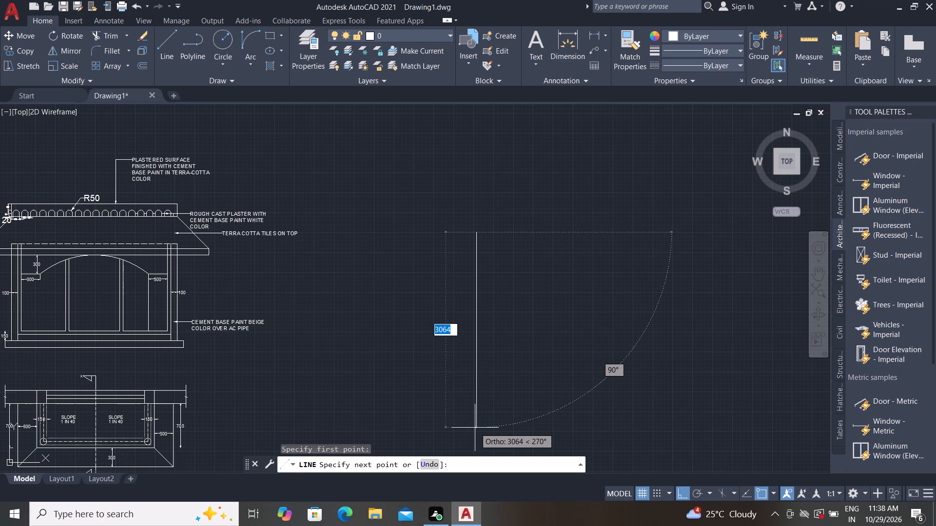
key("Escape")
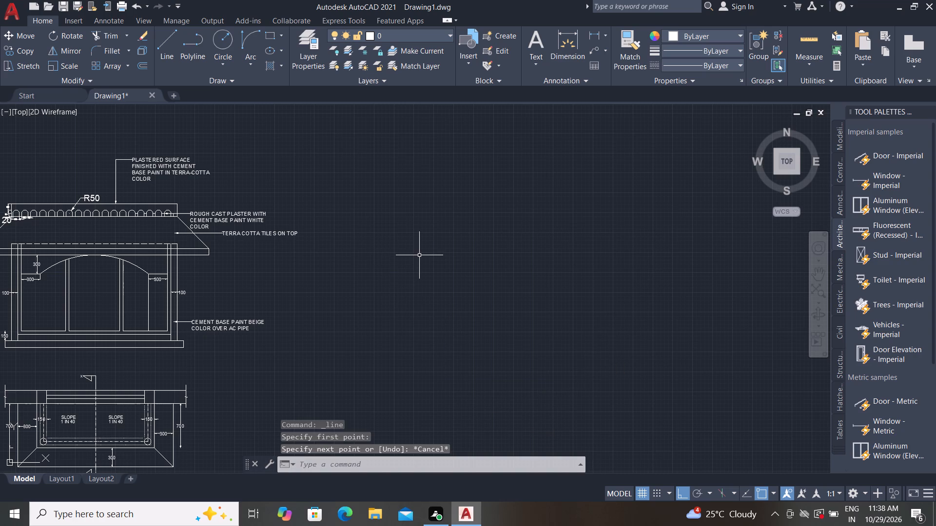
Draw a vertical line in the empty space right of both views, from the baluster strip's level down to the plan's lower part.
type("L")
key("space")
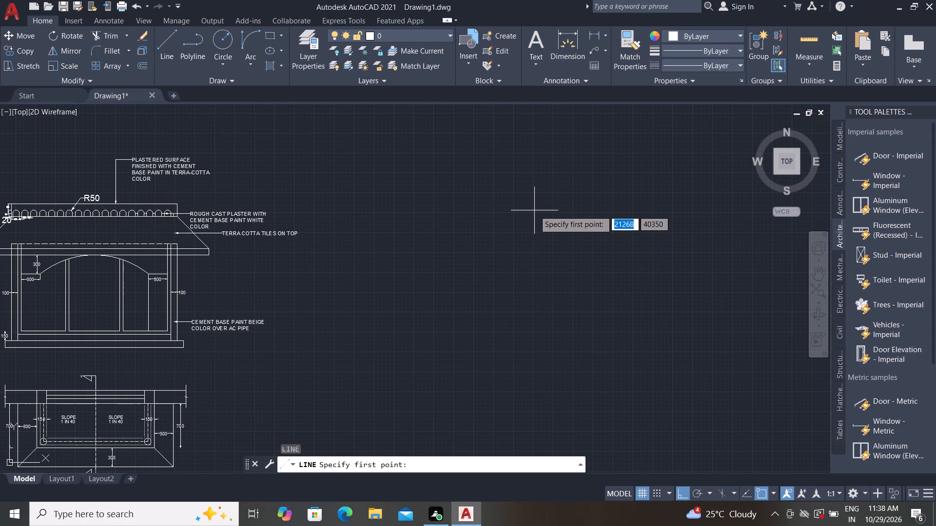
left_click(534, 210)
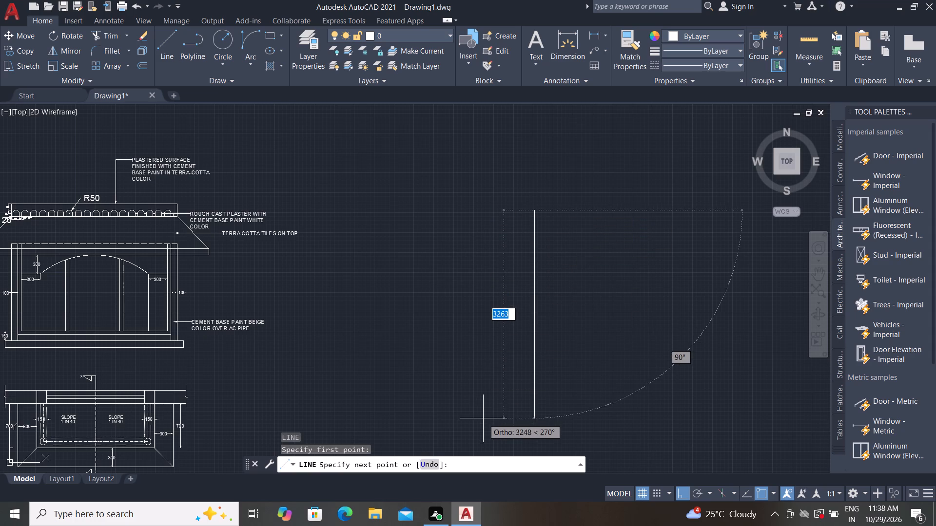
left_click(509, 451)
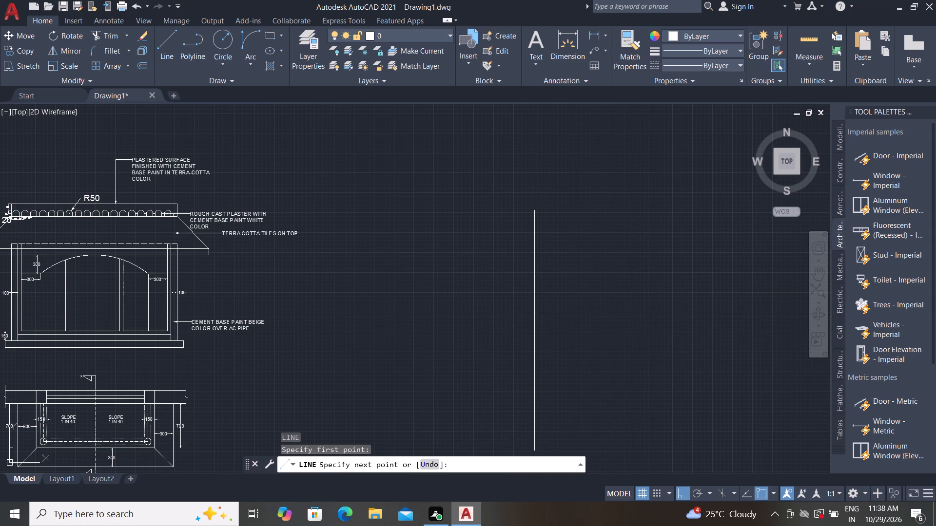
key("Escape")
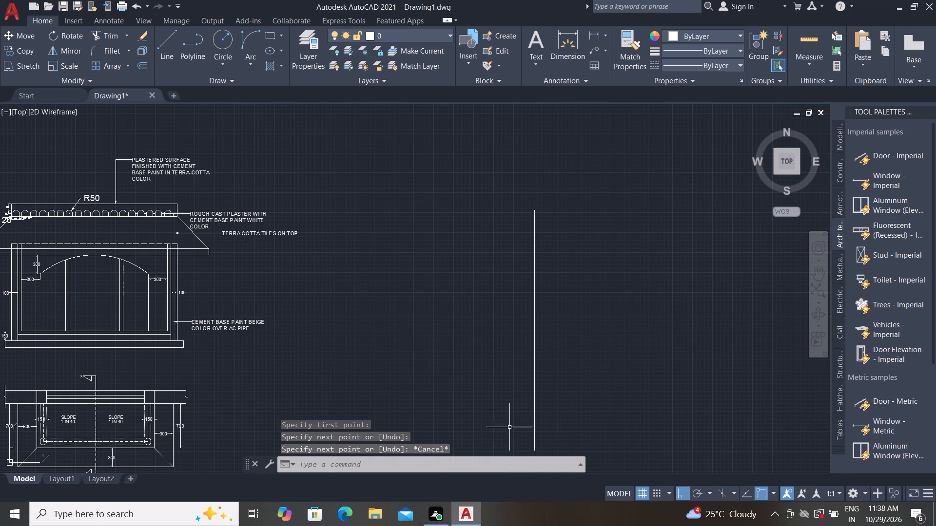
Offset the new vertical line 300 to its right to form the second wall face.
key("o")
key("space")
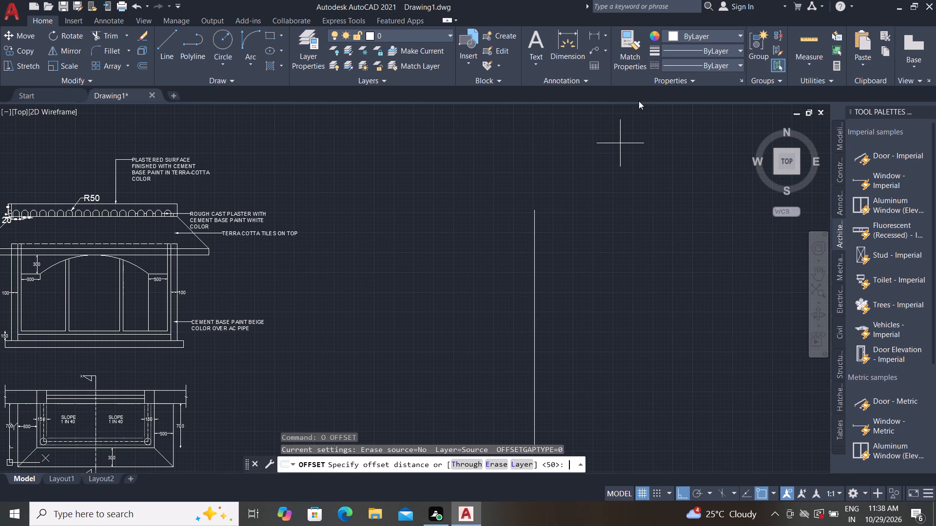
key("3")
type("00")
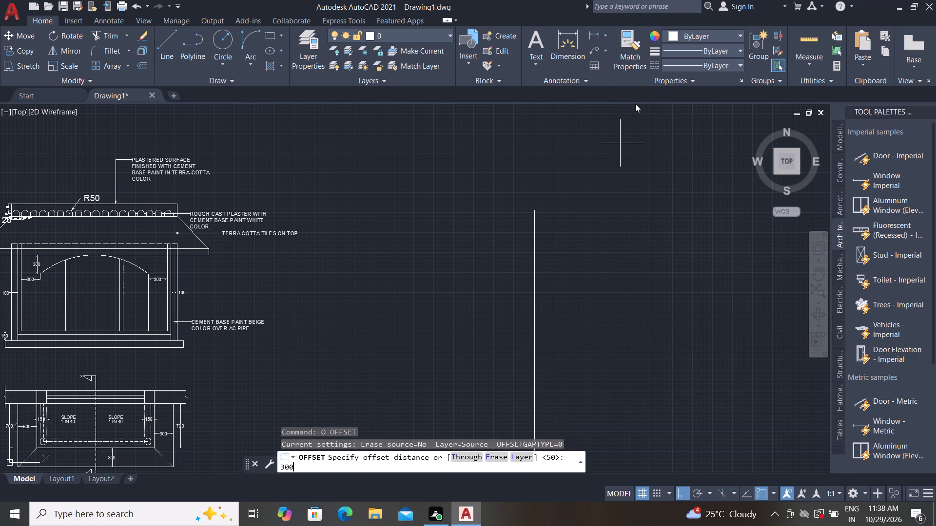
key("Return")
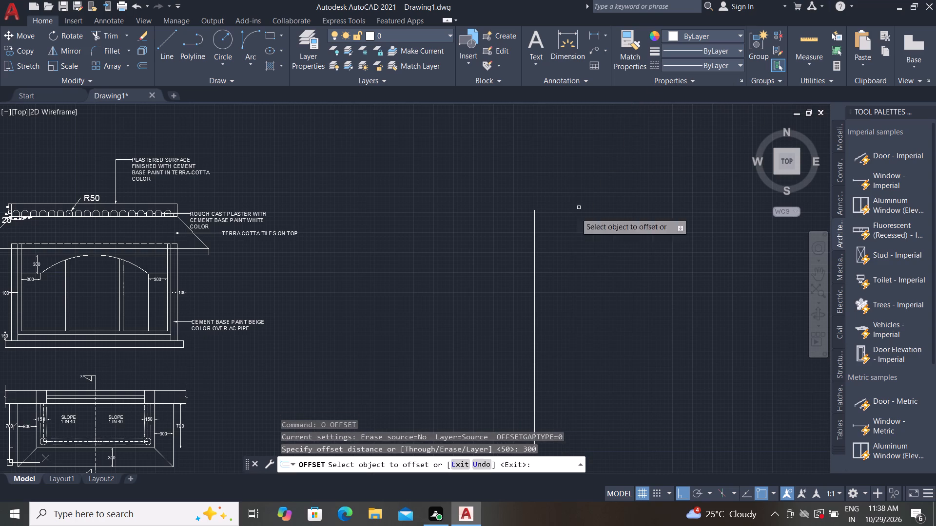
left_click(536, 252)
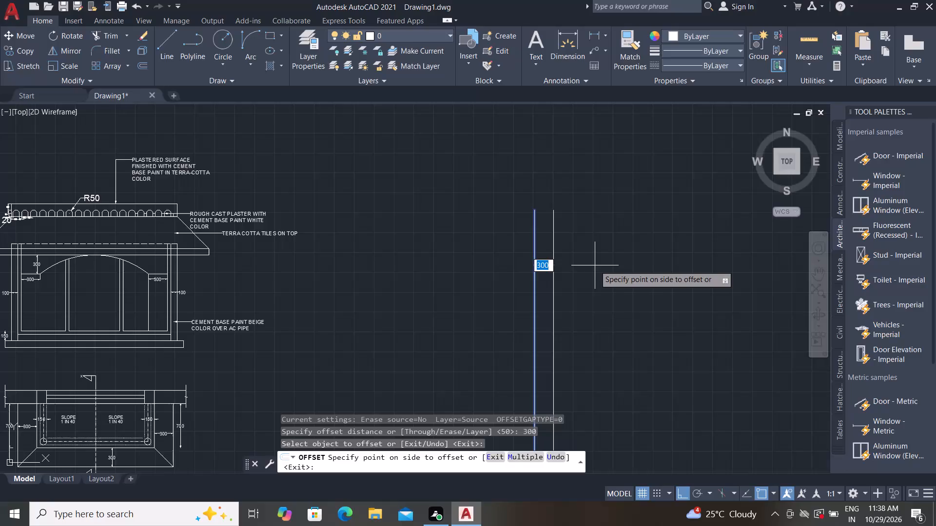
left_click(594, 266)
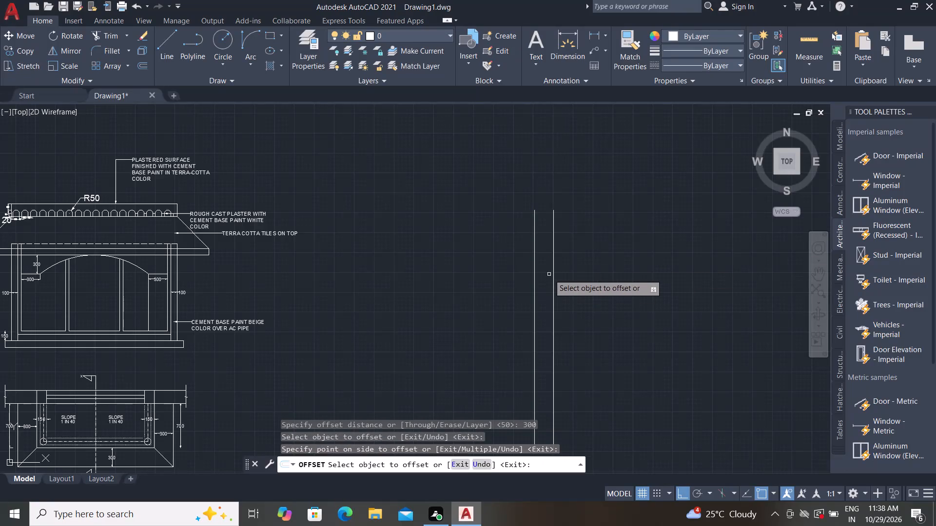
middle_click_drag(548, 273, 580, 236)
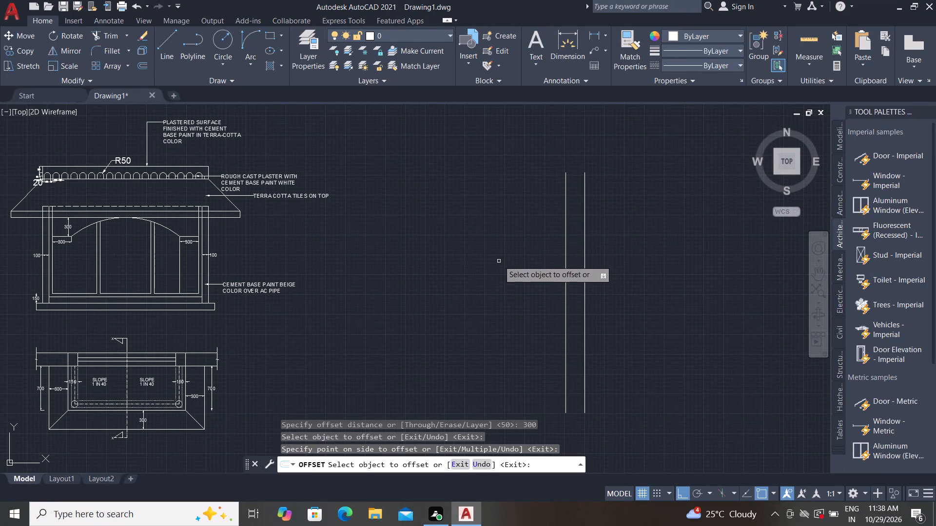
key("Escape")
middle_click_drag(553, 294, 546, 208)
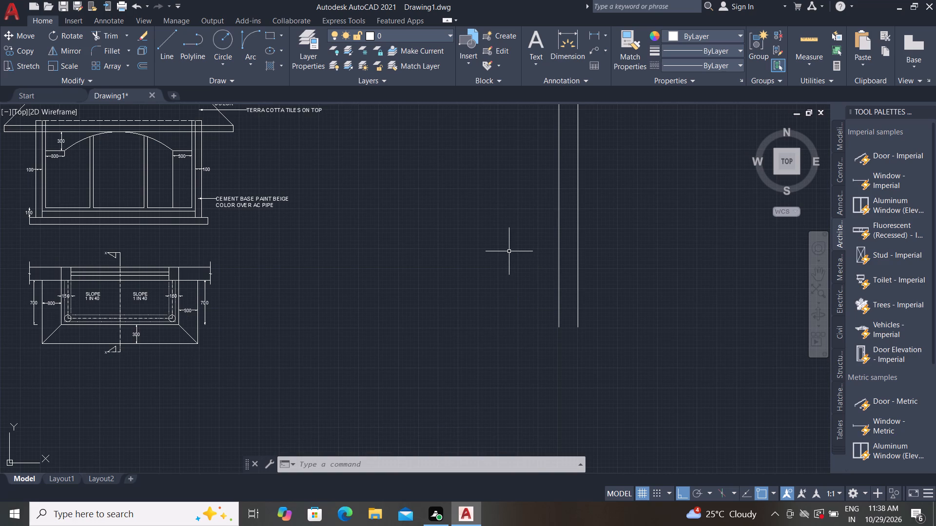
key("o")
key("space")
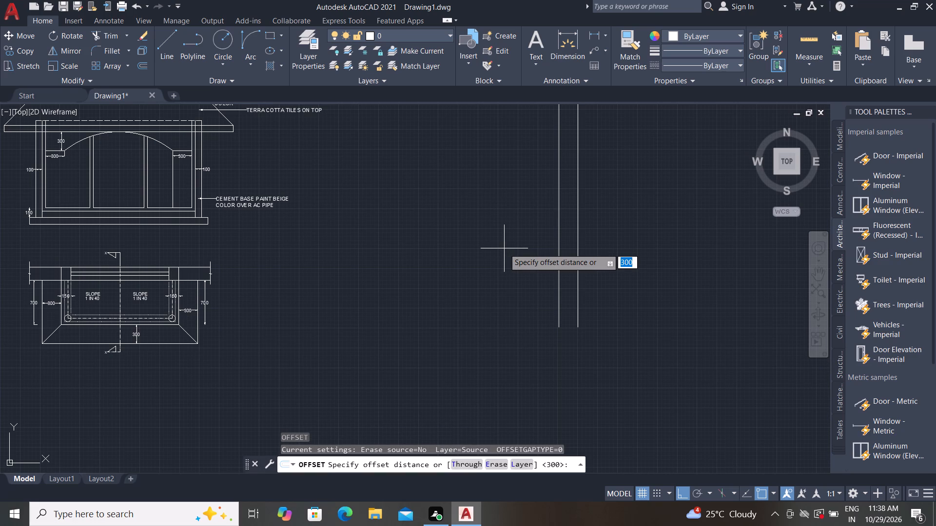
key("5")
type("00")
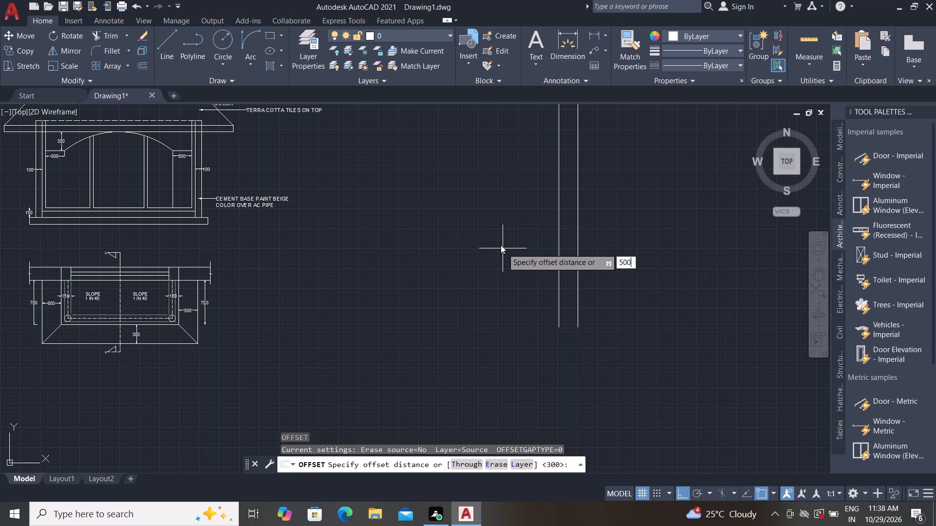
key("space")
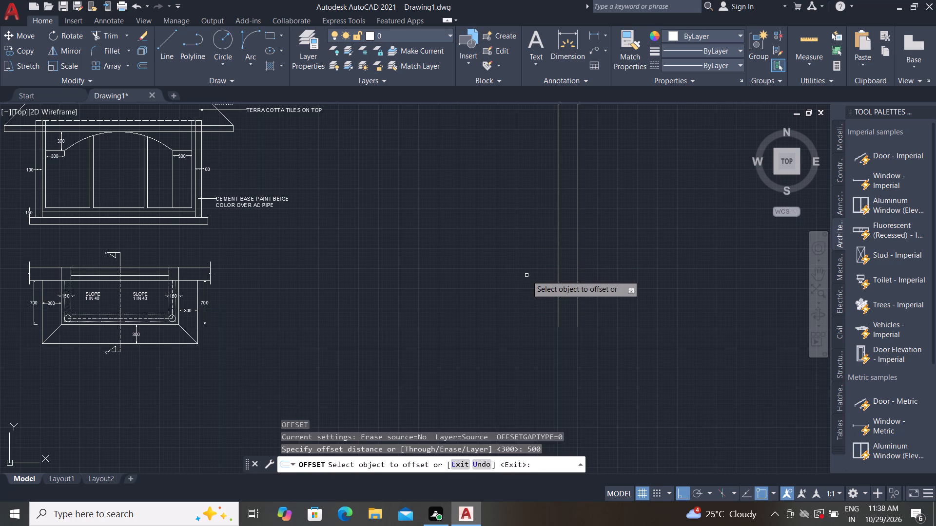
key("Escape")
Draw a short horizontal line leftward from the lower end of the left wall line.
type("L")
key("space")
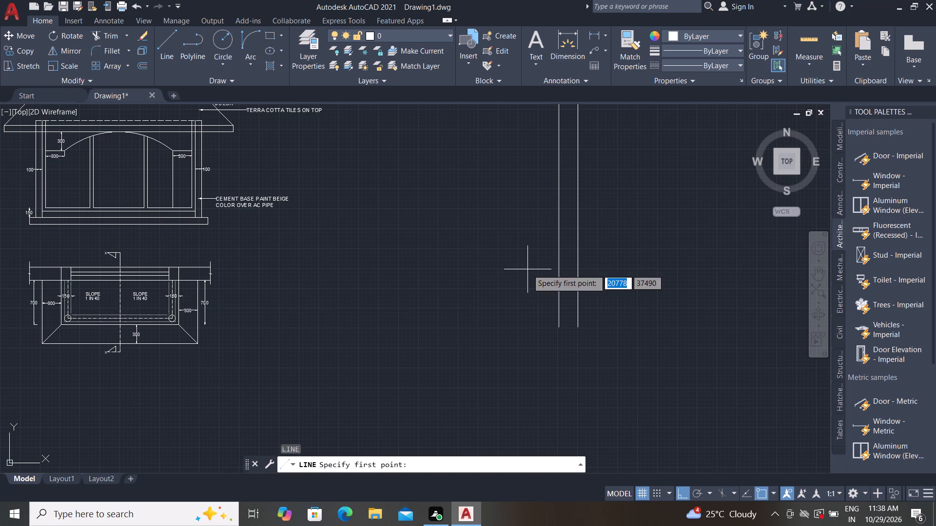
left_click(556, 328)
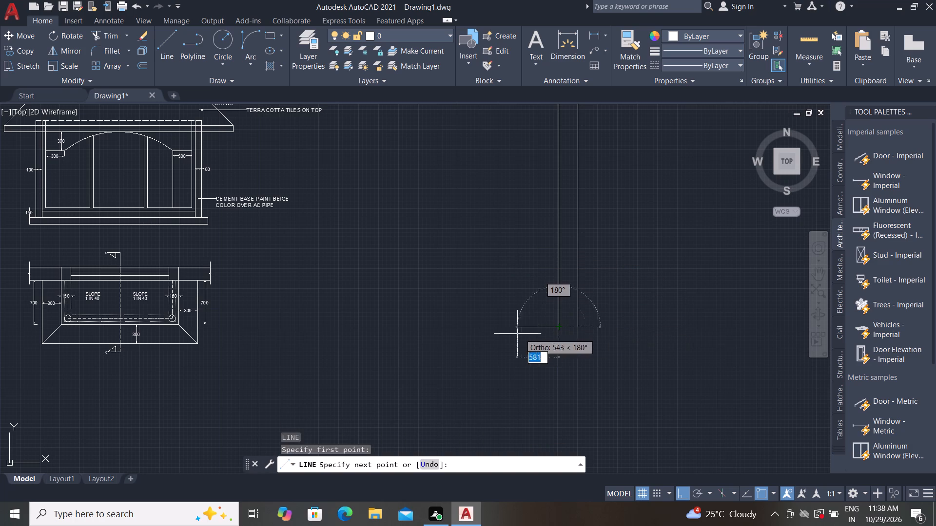
left_click(507, 332)
key("Escape")
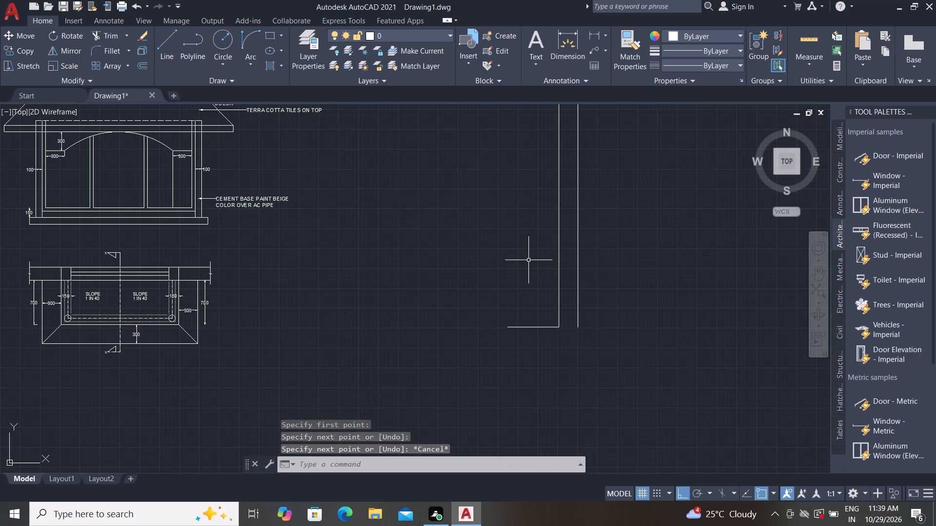
Offset the short horizontal line 500 upward.
type("O")
key("space")
type("500")
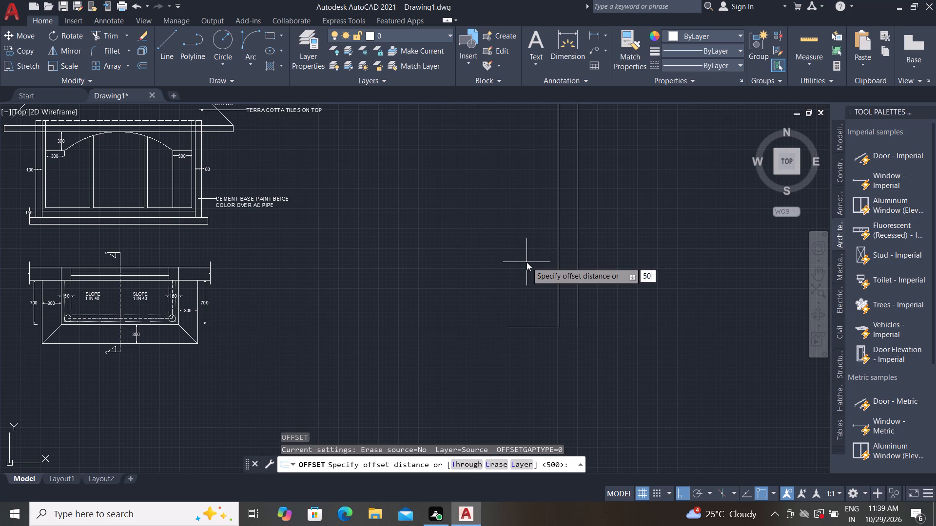
key("space")
left_click(546, 327)
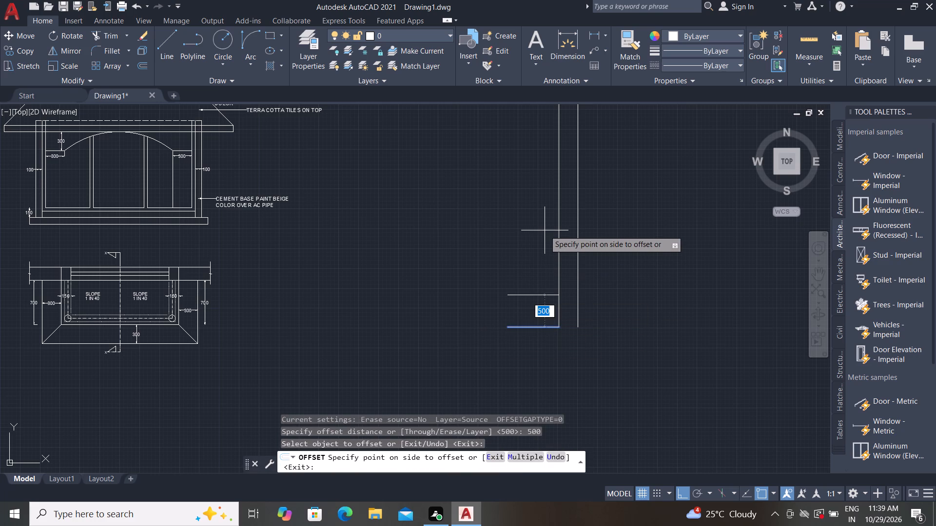
left_click(545, 230)
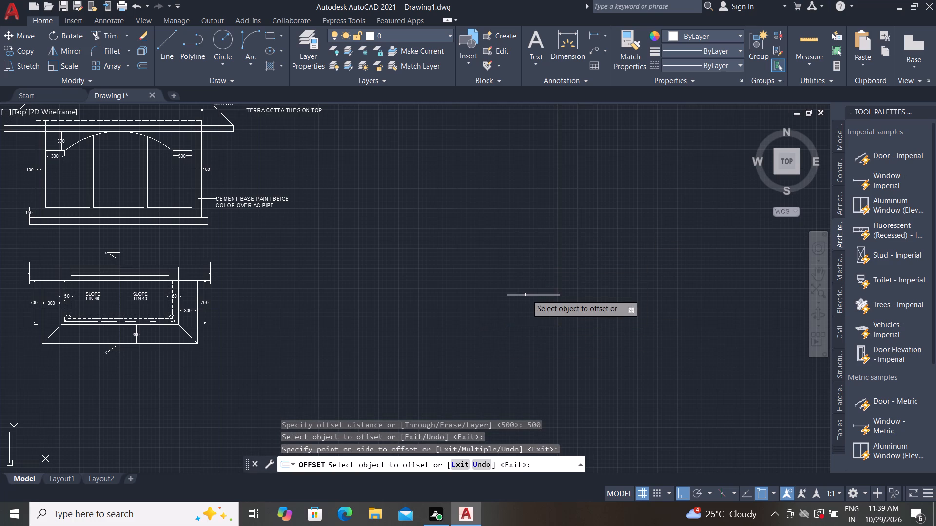
key("Escape")
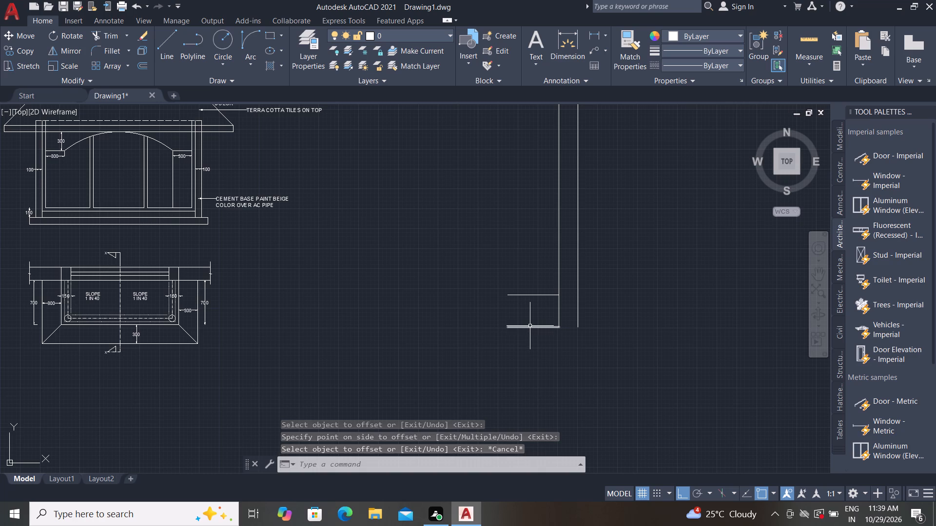
Delete the original horizontal line at the lower end of the left wall line.
left_click(530, 326)
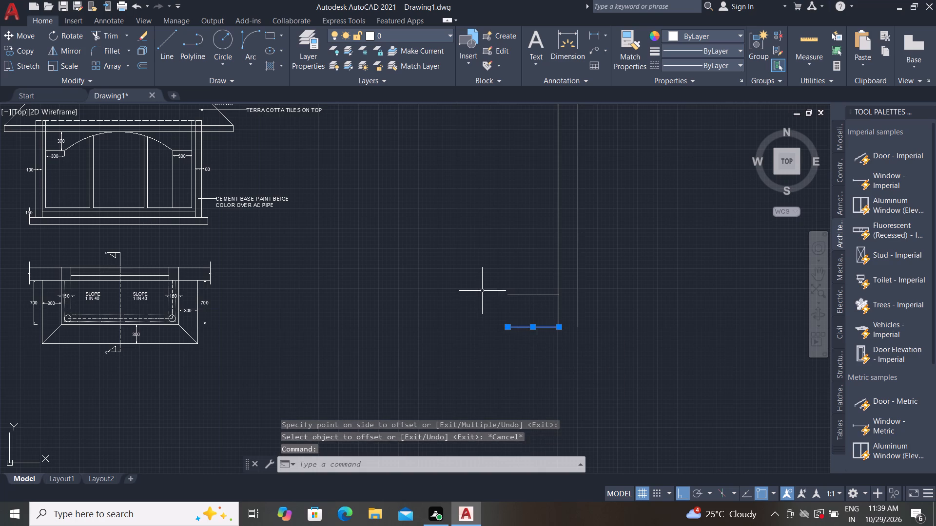
key("Delete")
Offset the left wall line 700 to its left as a guide for the projection.
type("O")
key("space")
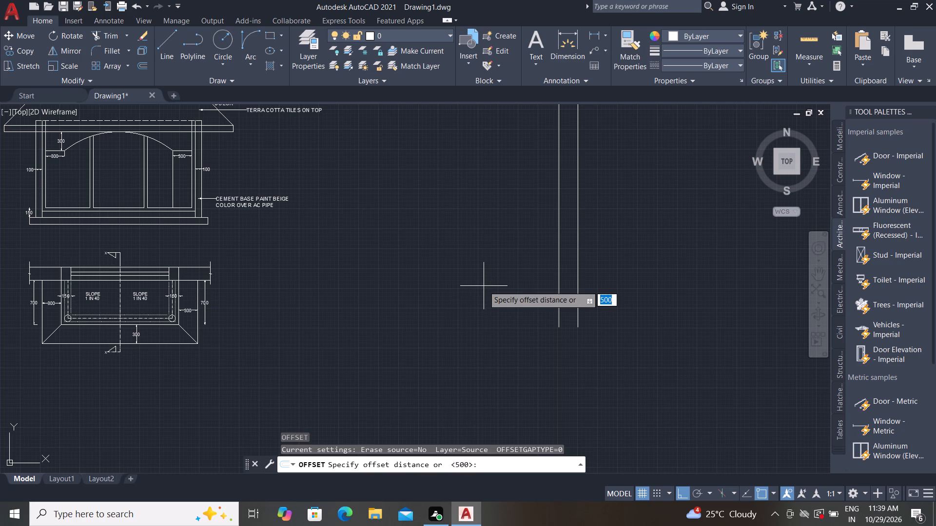
type("700")
key("space")
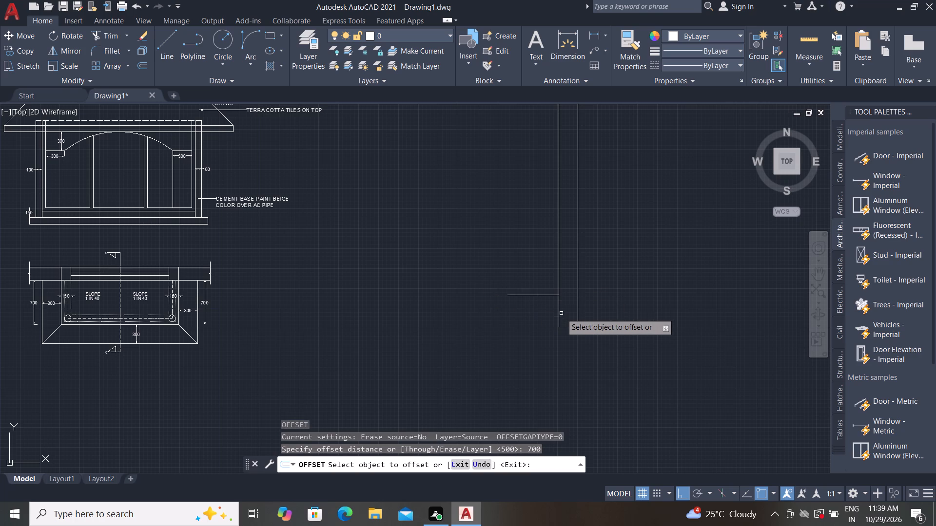
left_click(559, 308)
left_click(498, 310)
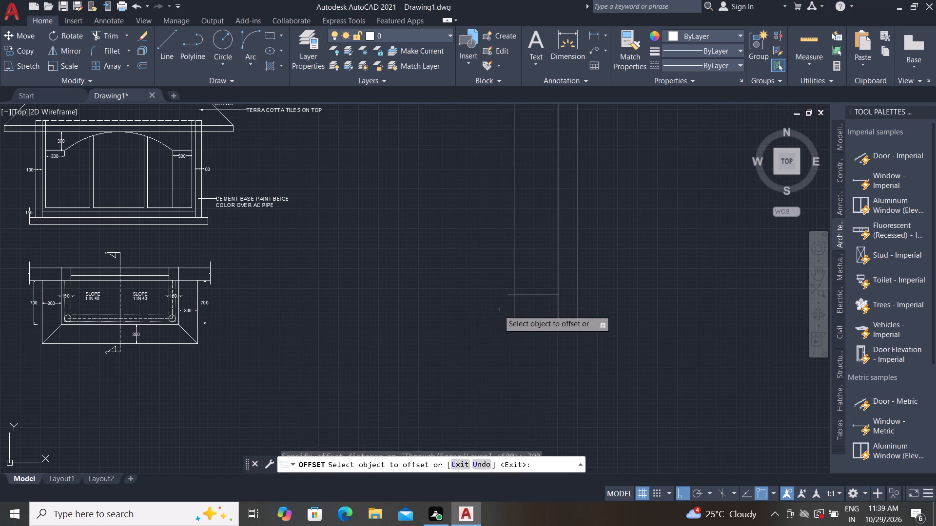
key("Escape")
Trim the horizontal line's overhang back to the 700 guide line and remove both portions of that guide line.
type("TR")
key("space")
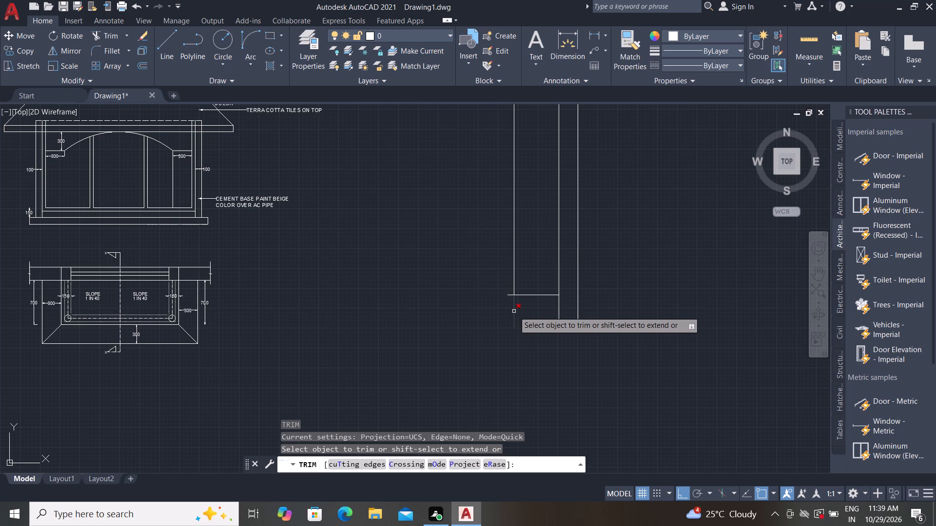
left_click(513, 312)
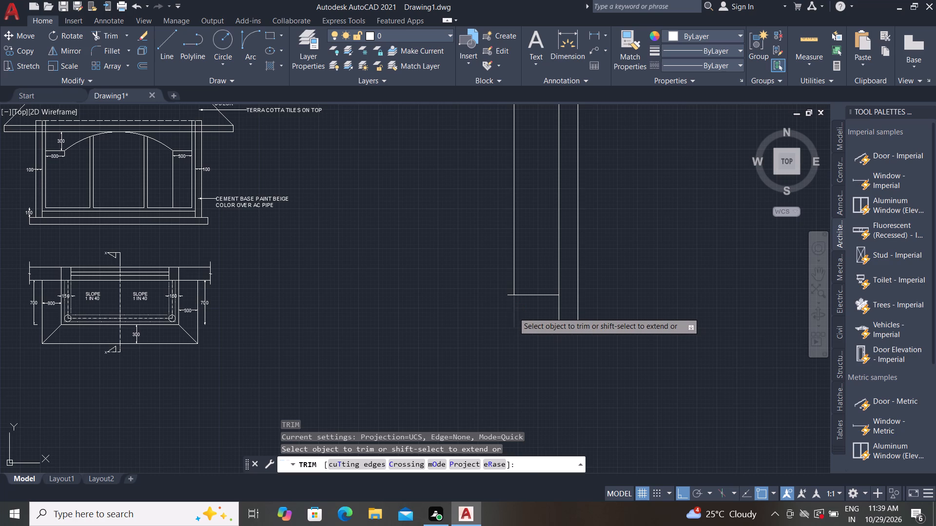
left_click(511, 296)
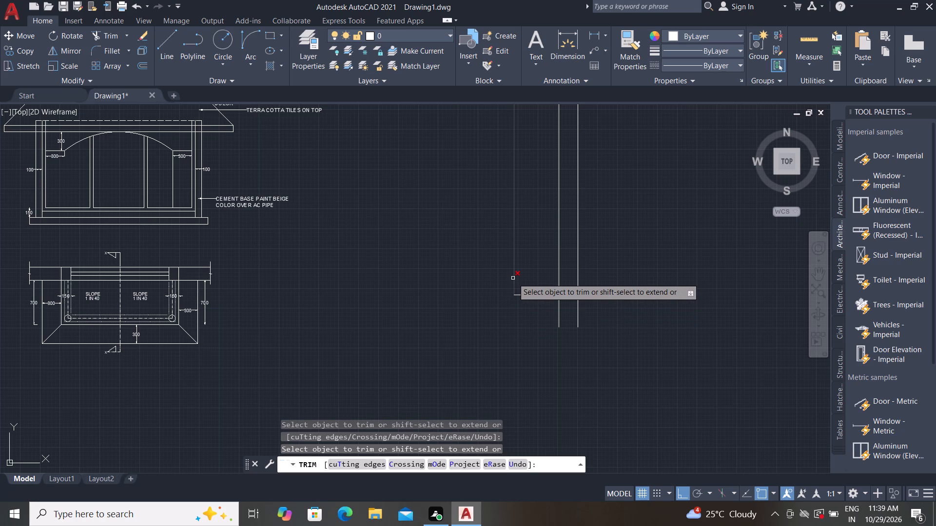
left_click(513, 278)
key("Escape")
key("Escape")
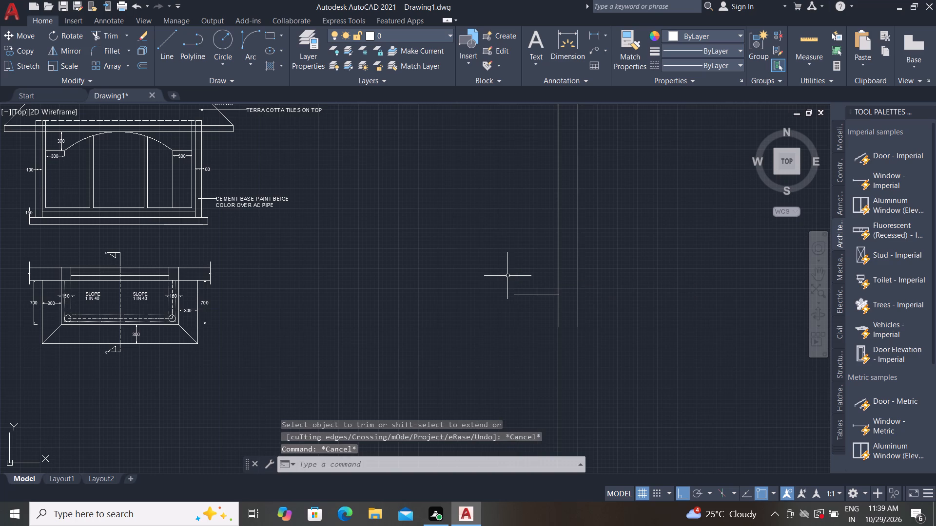
Offset the remaining horizontal line 100 upward to give the projecting slab its thickness.
type("O 100")
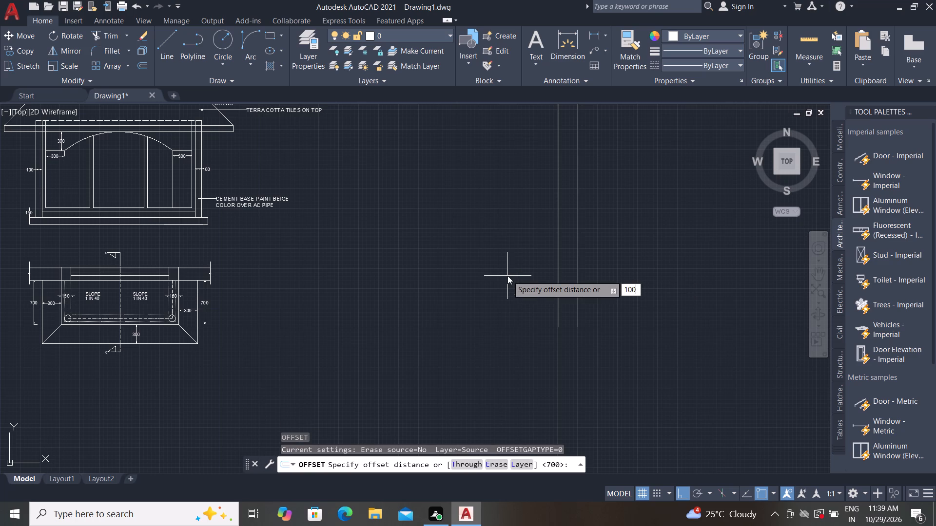
key("space")
left_click(519, 294)
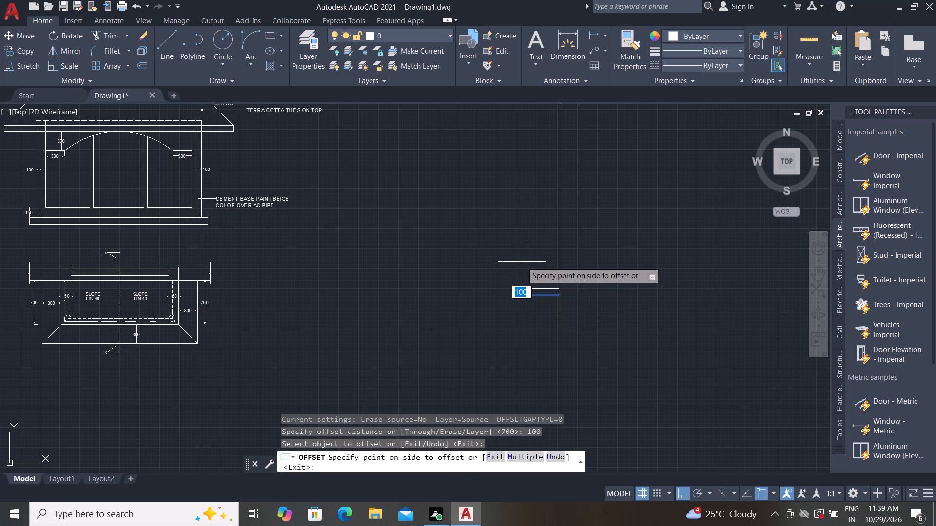
left_click(522, 262)
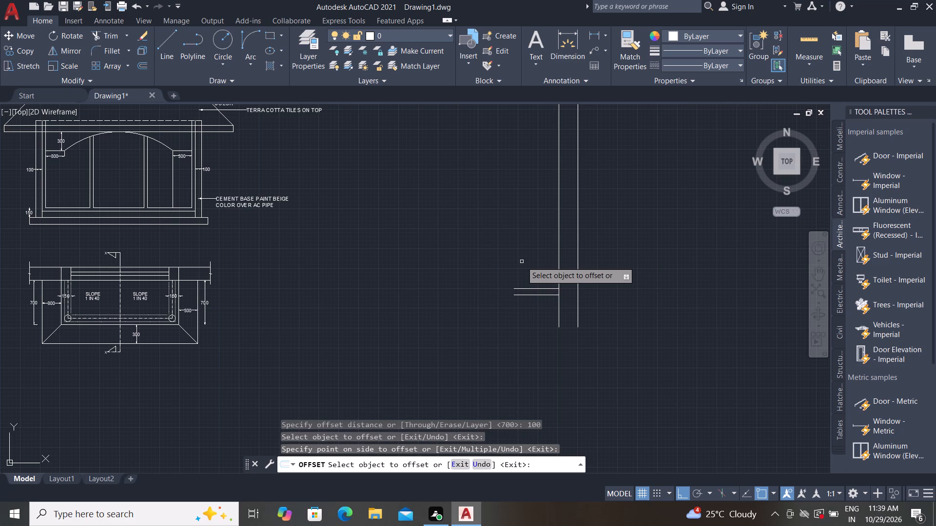
key("Escape")
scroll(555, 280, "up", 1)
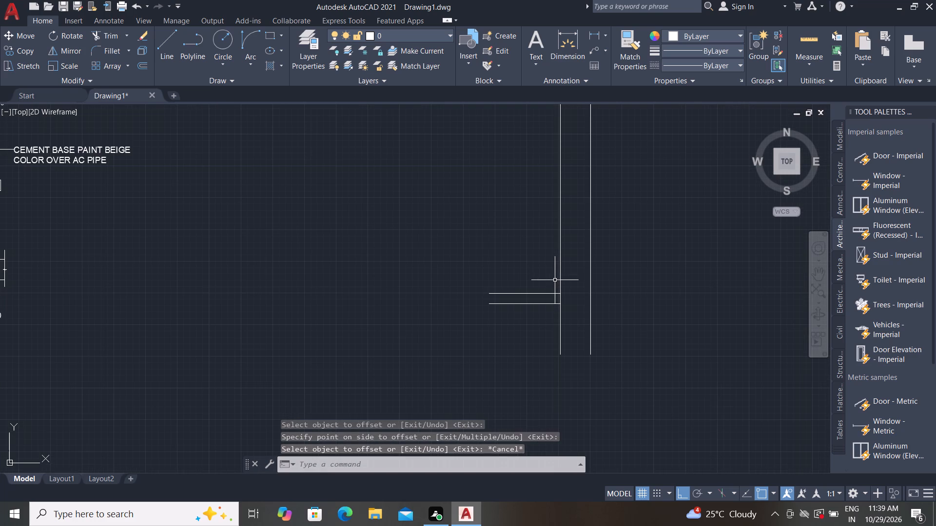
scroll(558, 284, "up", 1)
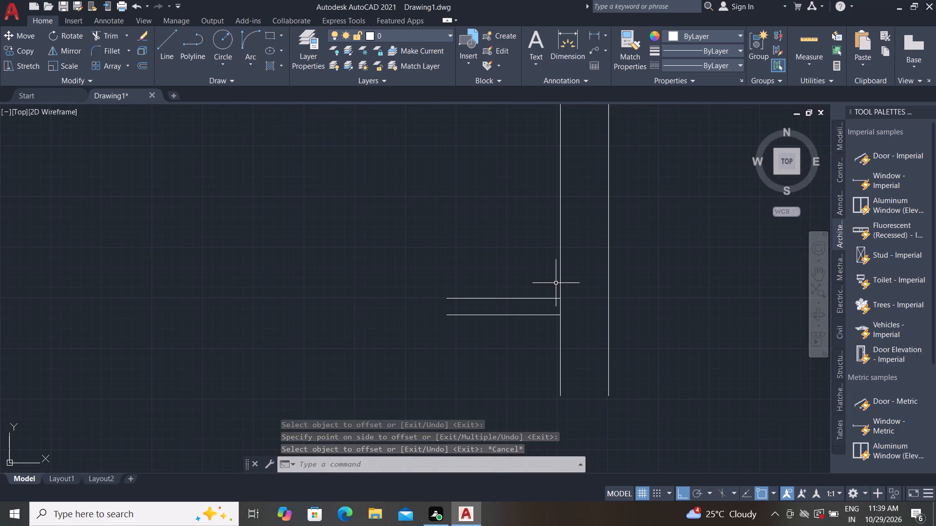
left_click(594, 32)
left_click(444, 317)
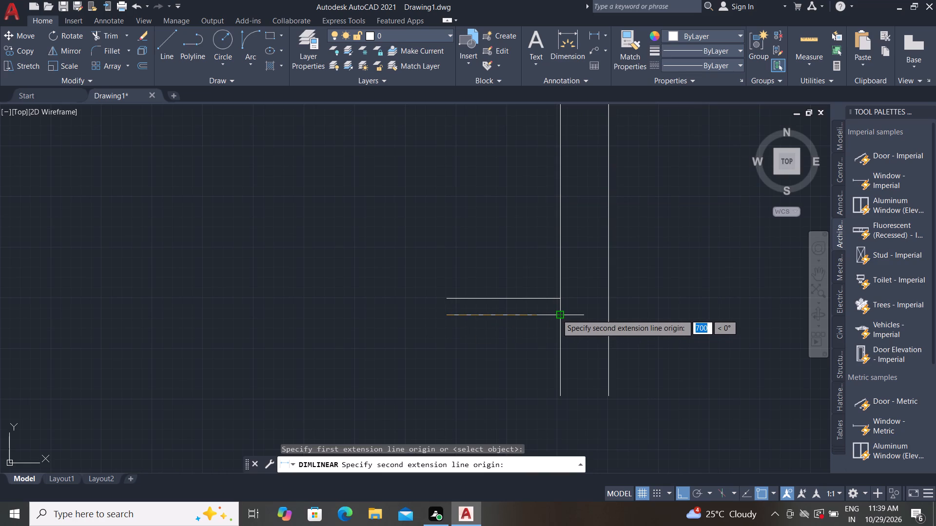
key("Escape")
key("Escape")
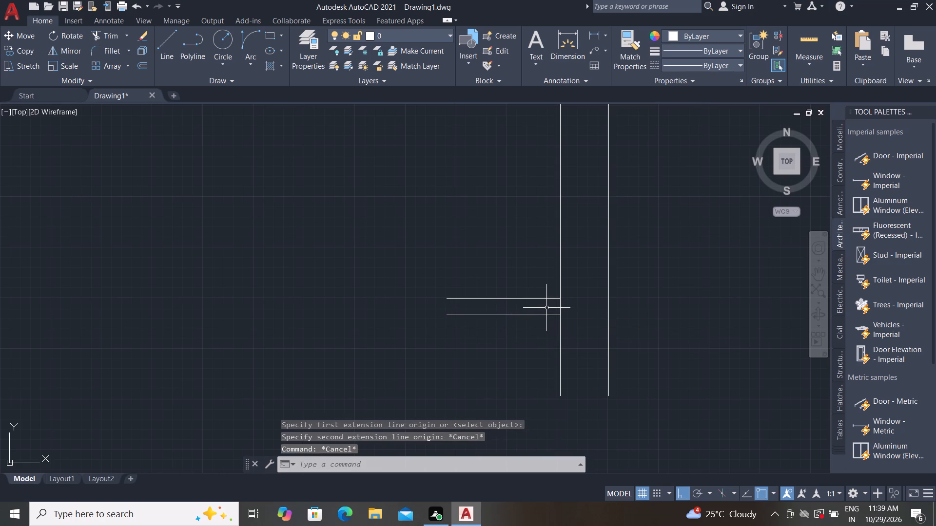
Draw a vertical line closing the free end of the projecting slab between its two horizontal lines.
type("L")
key("space")
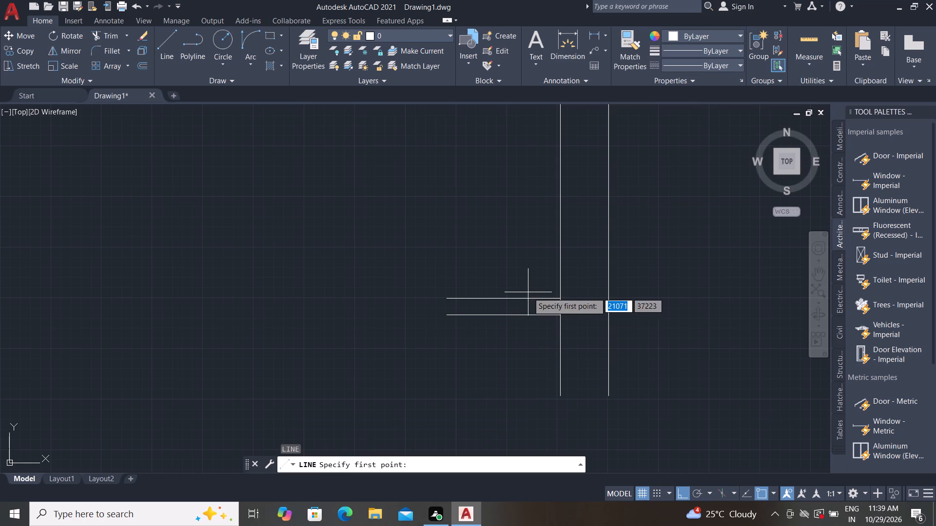
left_click(445, 302)
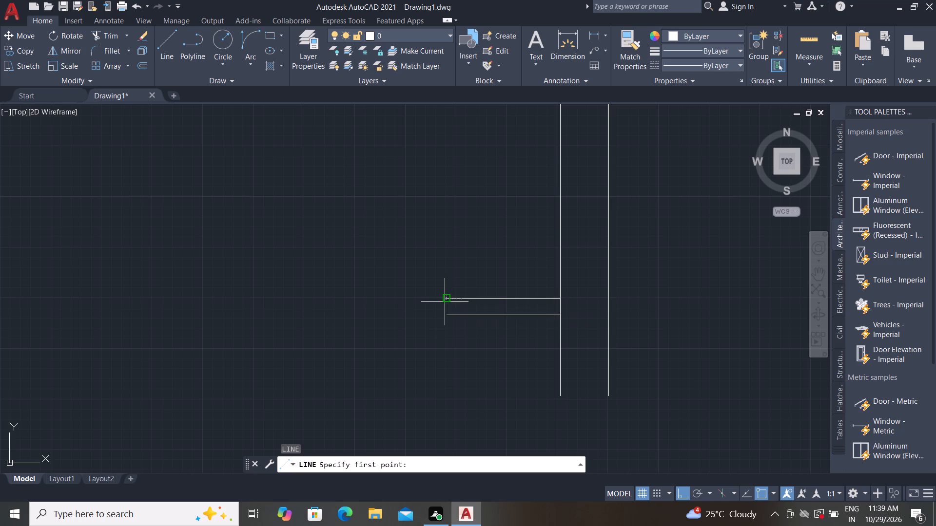
left_click(444, 317)
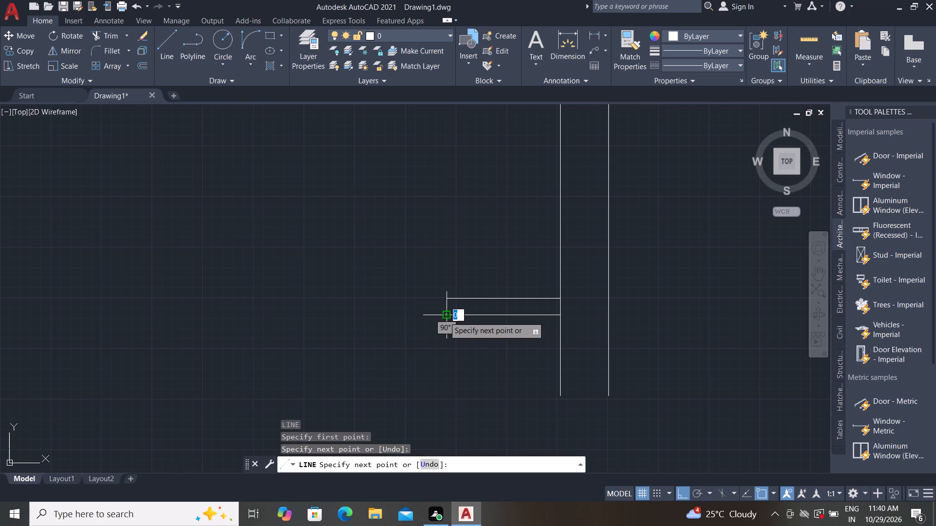
key("Escape")
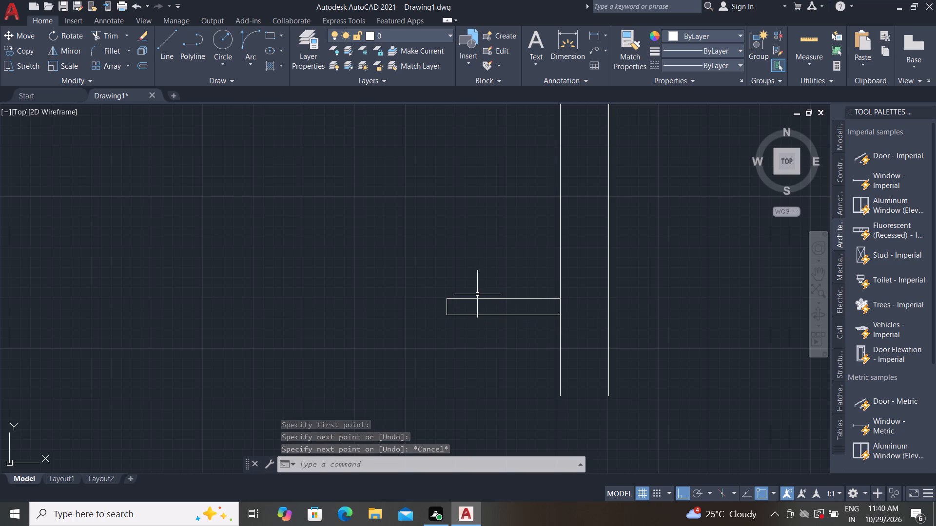
Offset the slab's vertical end line 100 inward, towards the wall.
key("o")
key("space")
type("100")
key("space")
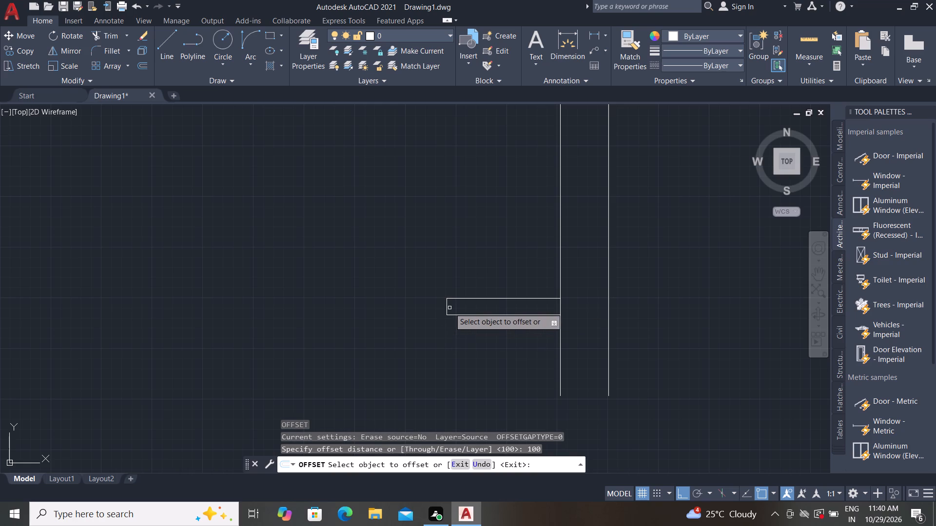
left_click(447, 306)
left_click(482, 303)
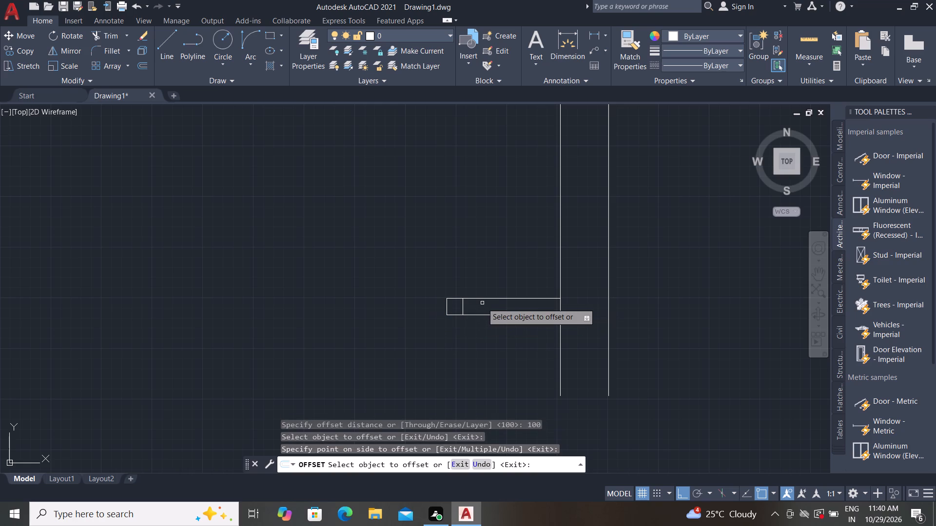
key("Escape")
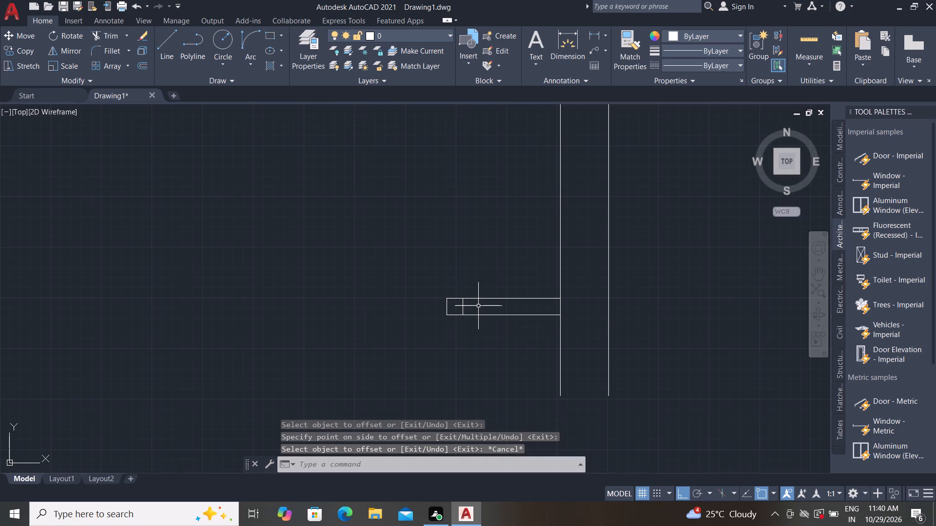
Draw a long vertical line upward from where the 100 offset line meets the slab's top edge.
key("l")
key("space")
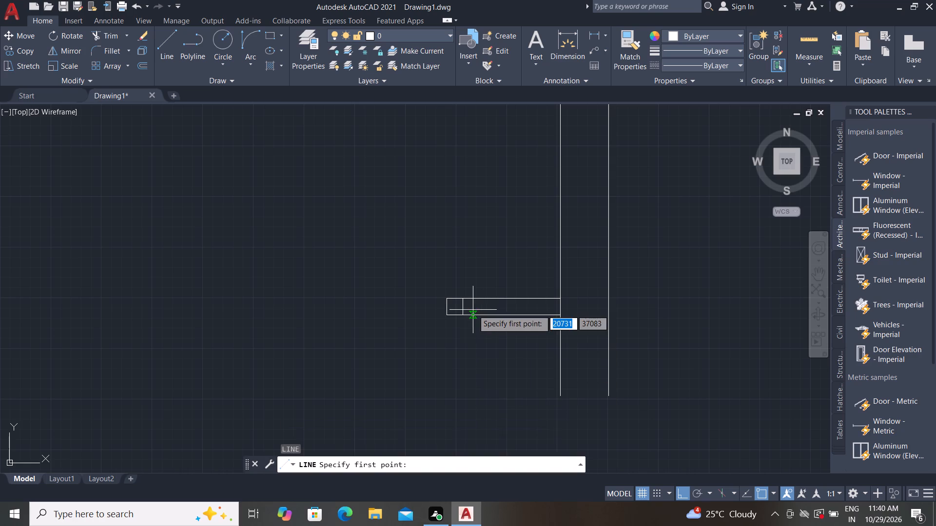
left_click(460, 297)
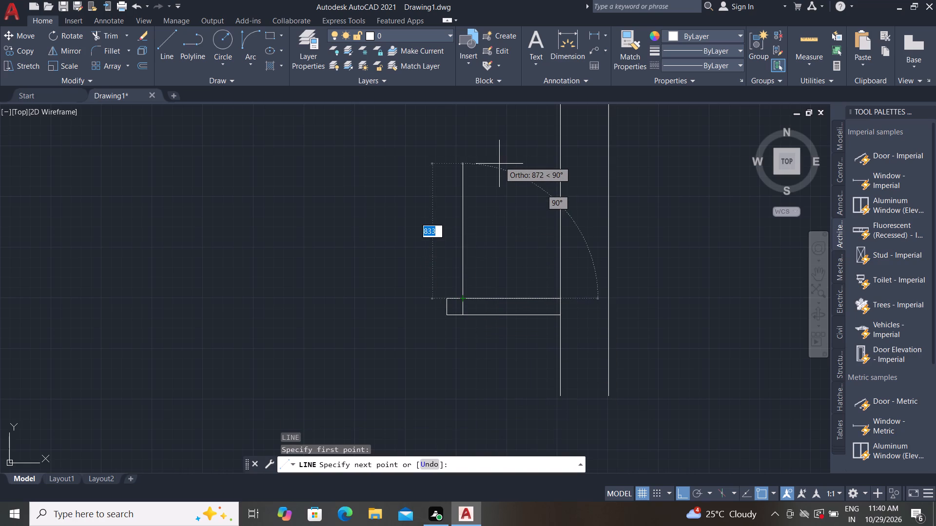
middle_click_drag(502, 164, 528, 262)
scroll(528, 263, "down", 1)
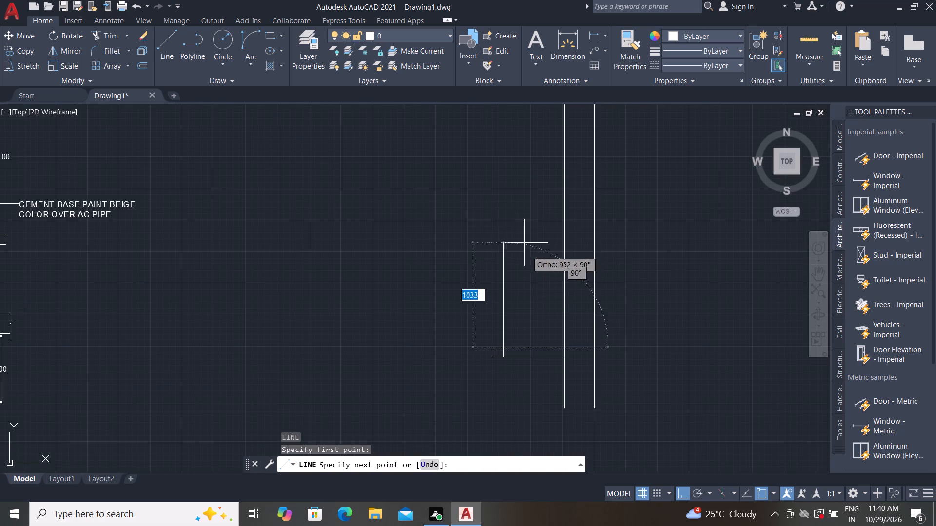
left_click(508, 134)
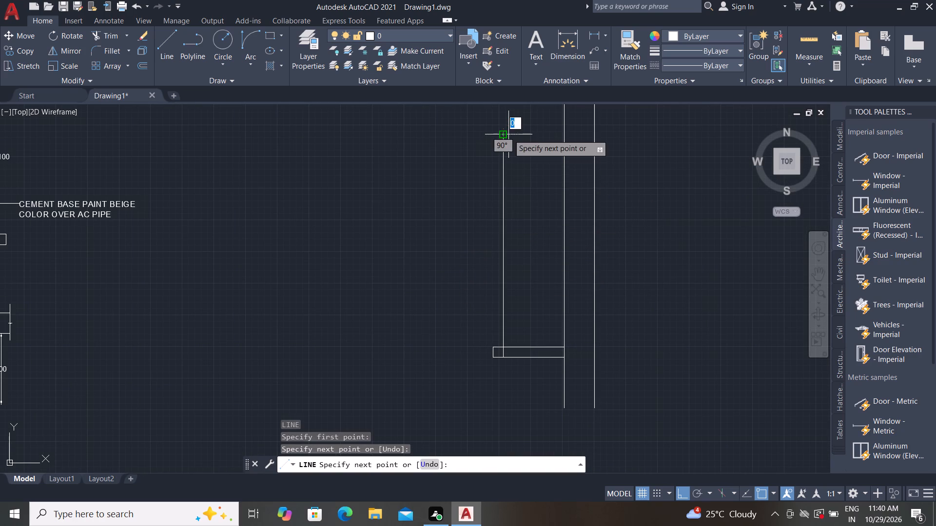
key("Escape")
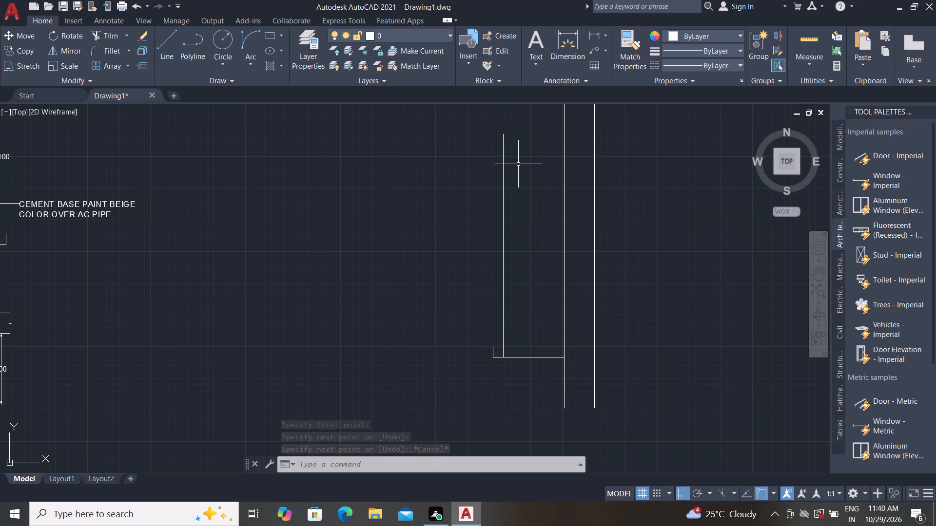
Offset the new vertical line 100 towards the wall to form a thin upright on the slab.
type("O 100")
key("space")
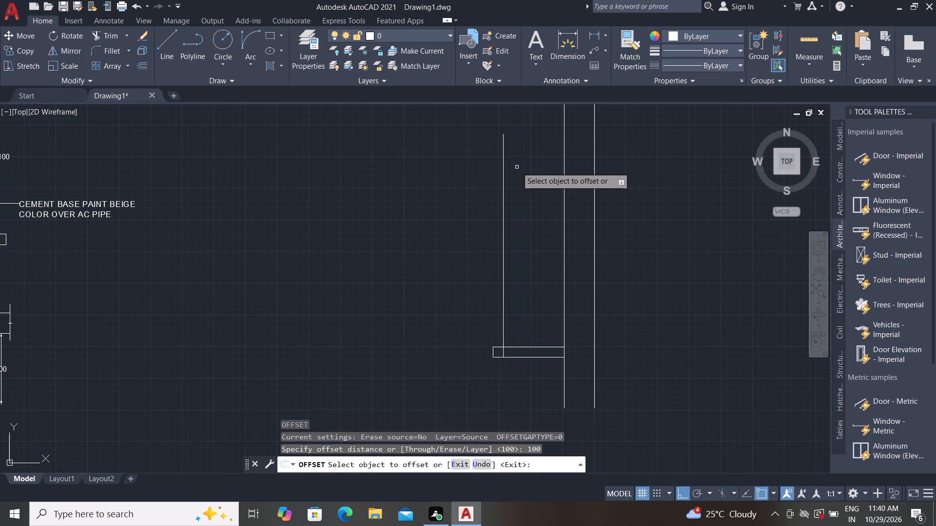
left_click(503, 160)
left_click(540, 174)
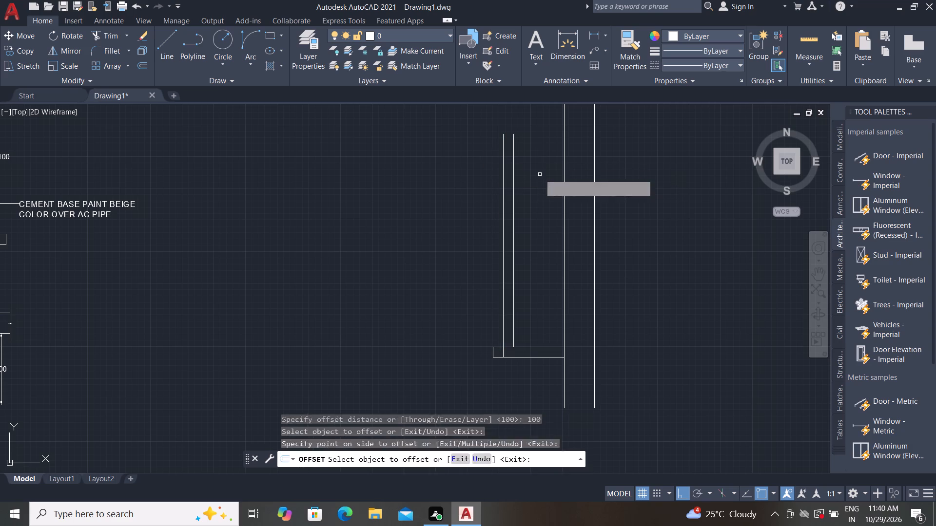
key("Escape")
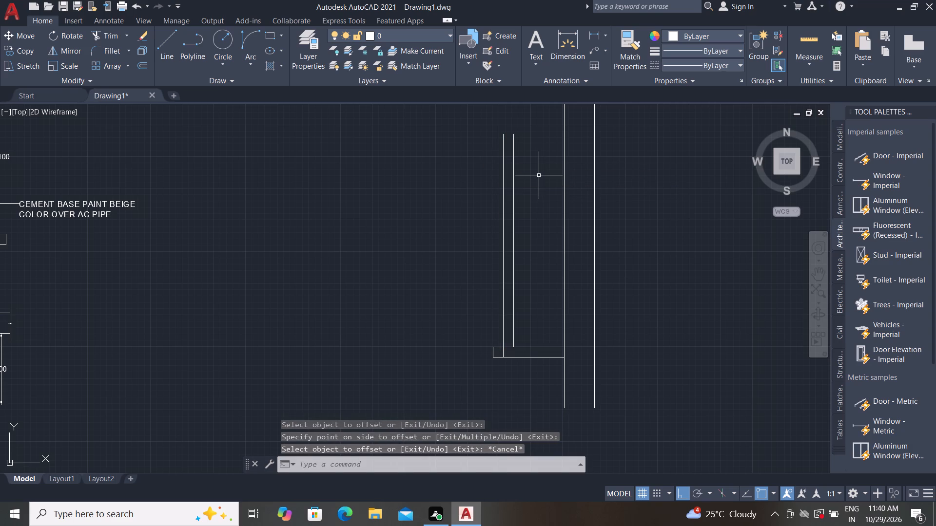
Trim away the short vertical line crossing the slab's thickness below the upright.
key("t")
key("r")
key("space")
scroll(502, 354, "up", 2)
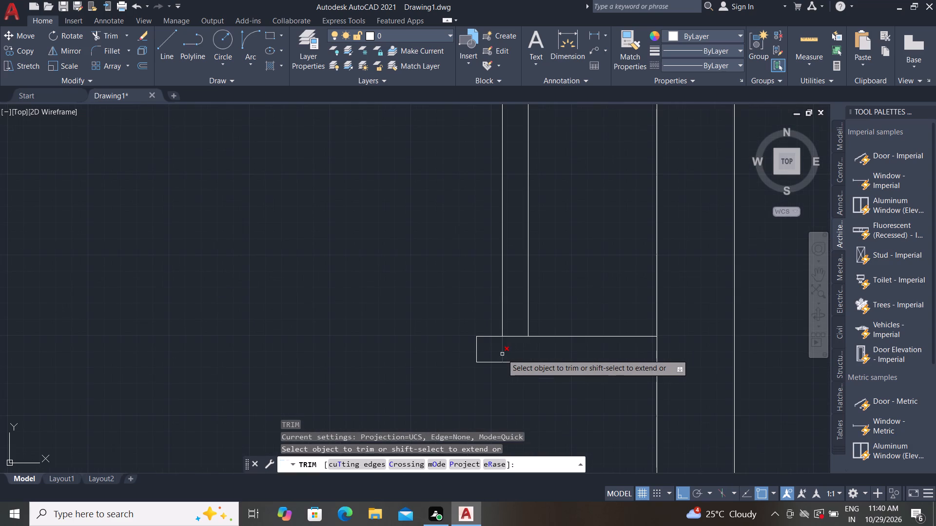
left_click(500, 354)
left_click(518, 351)
key("Escape")
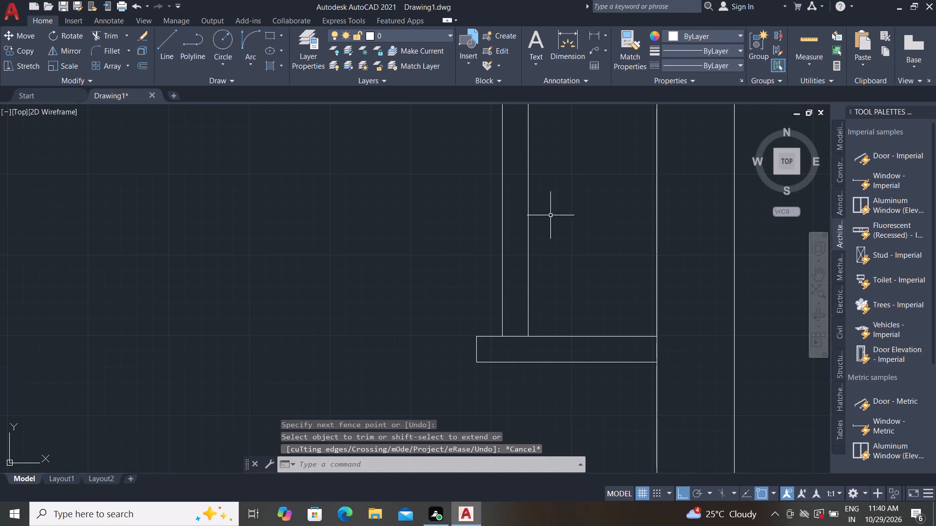
Draw a horizontal line joining the lower ends of the two wall lines.
scroll(557, 217, "down", 3)
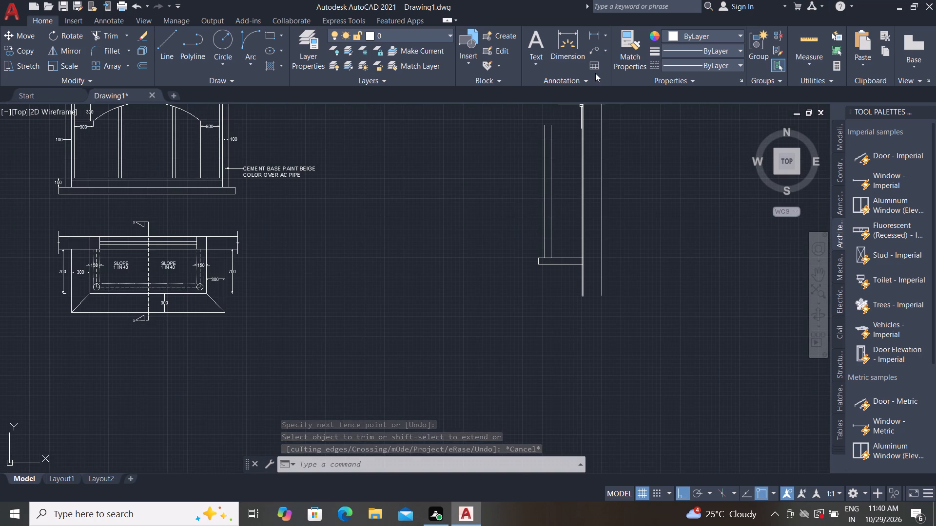
middle_click_drag(607, 79, 557, 297)
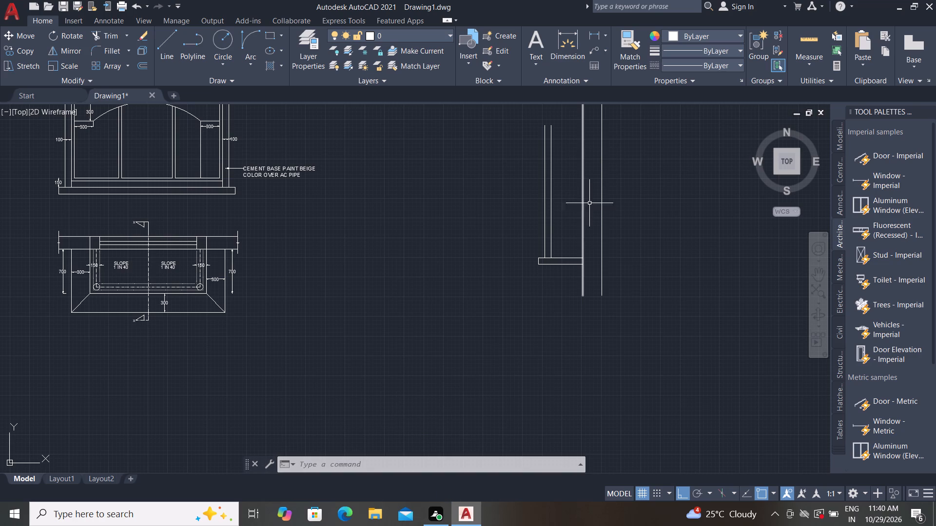
scroll(582, 301, "up", 2)
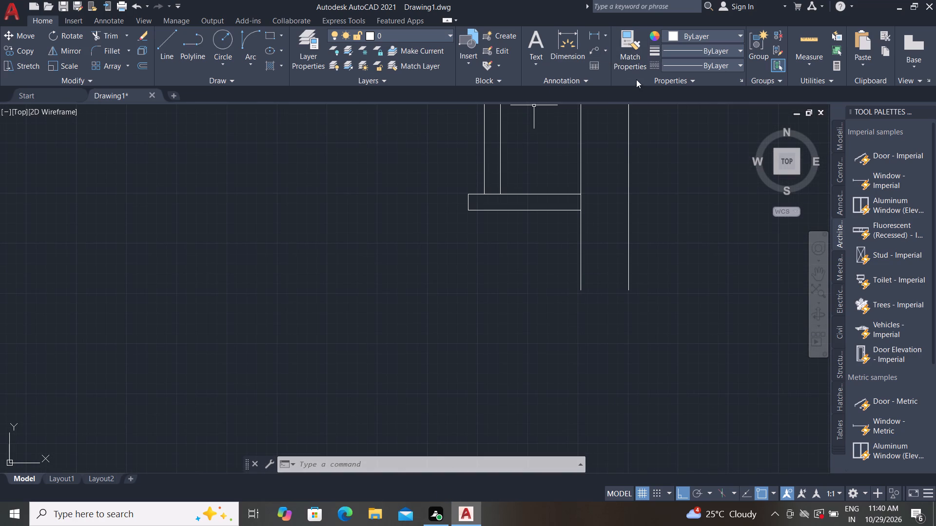
left_click(166, 37)
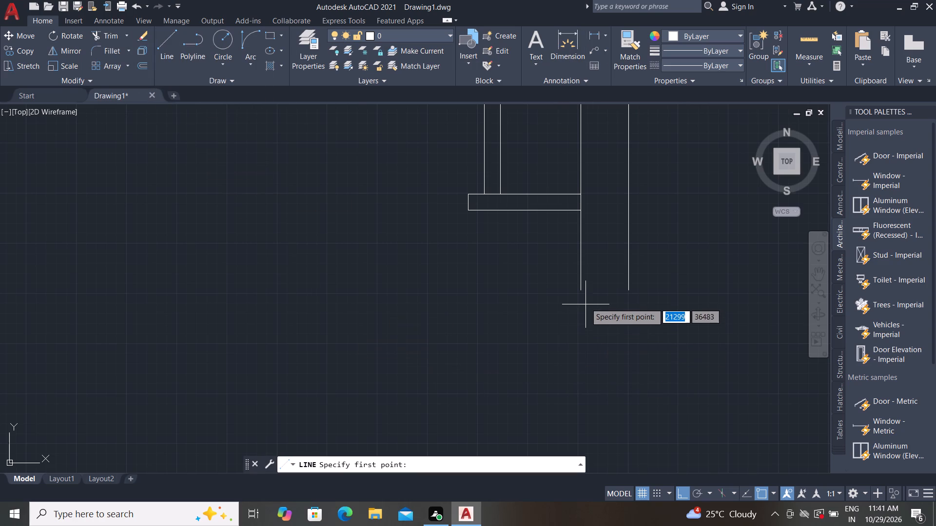
left_click(583, 291)
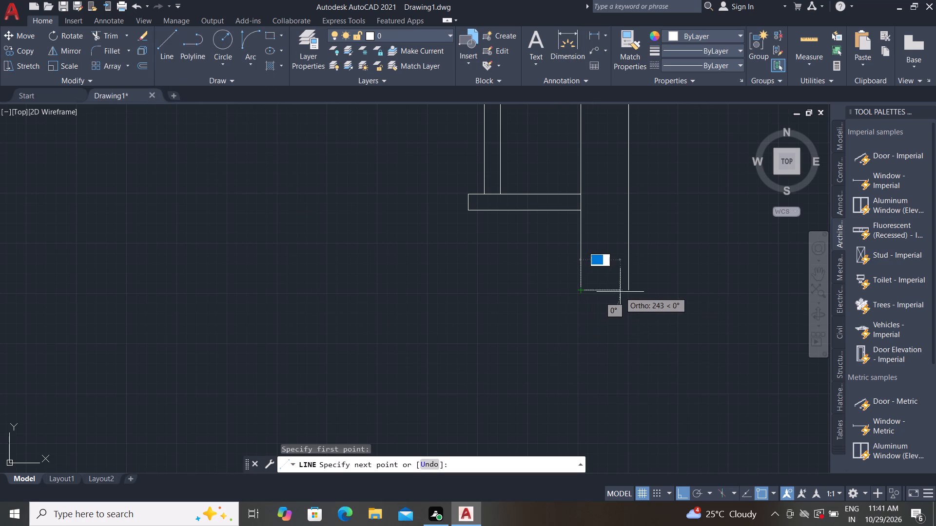
left_click(625, 291)
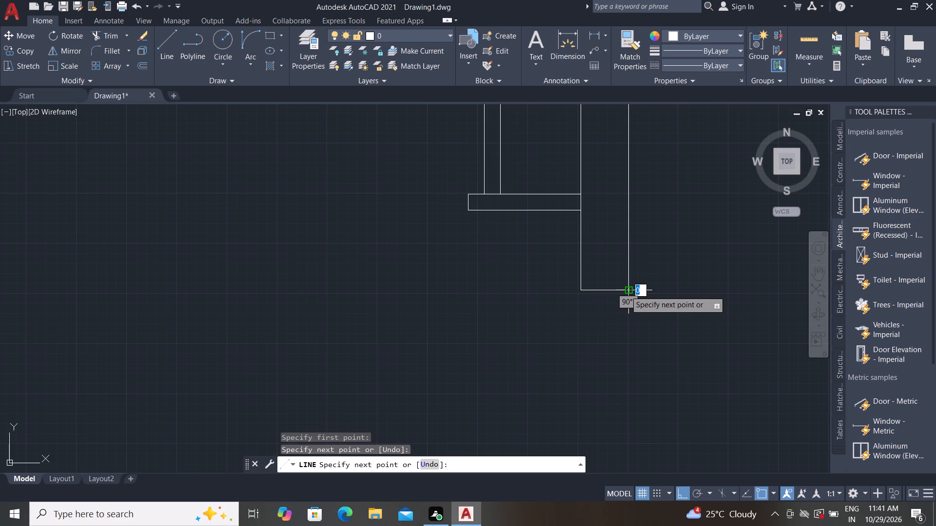
key("Escape")
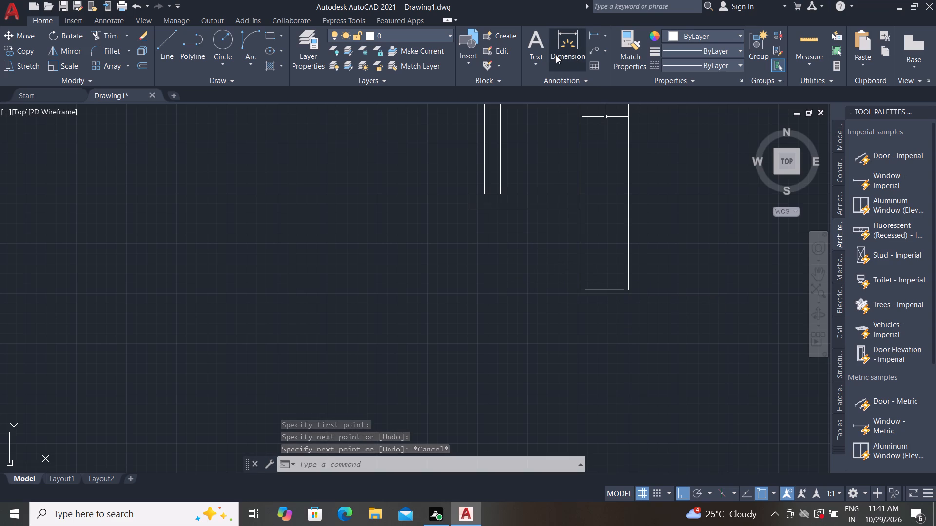
Add a breakline across the wall's lower end, placing the break symbol near the middle of the wall's width.
type("BR")
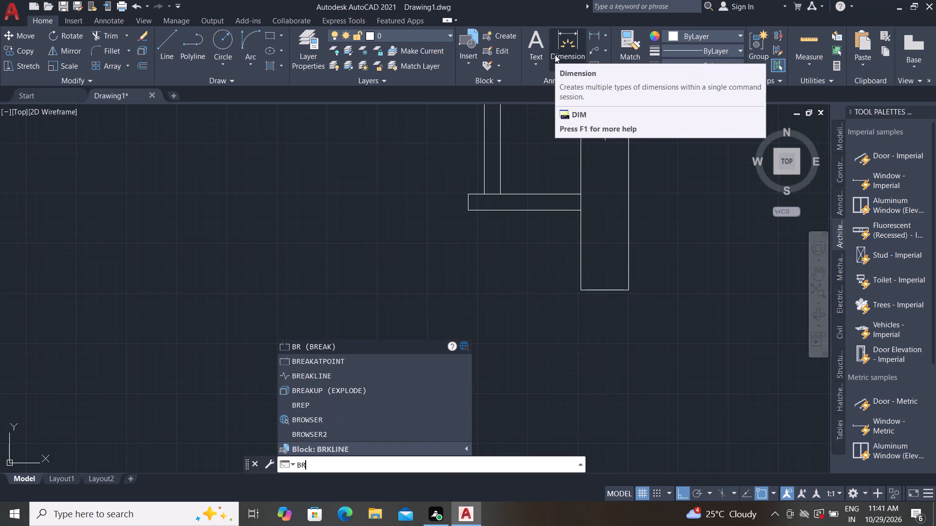
left_click(352, 371)
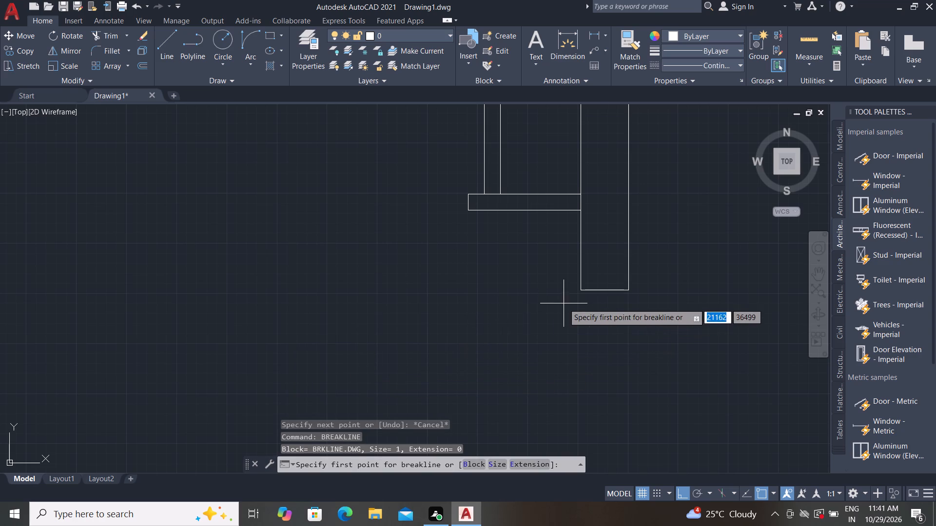
left_click(583, 290)
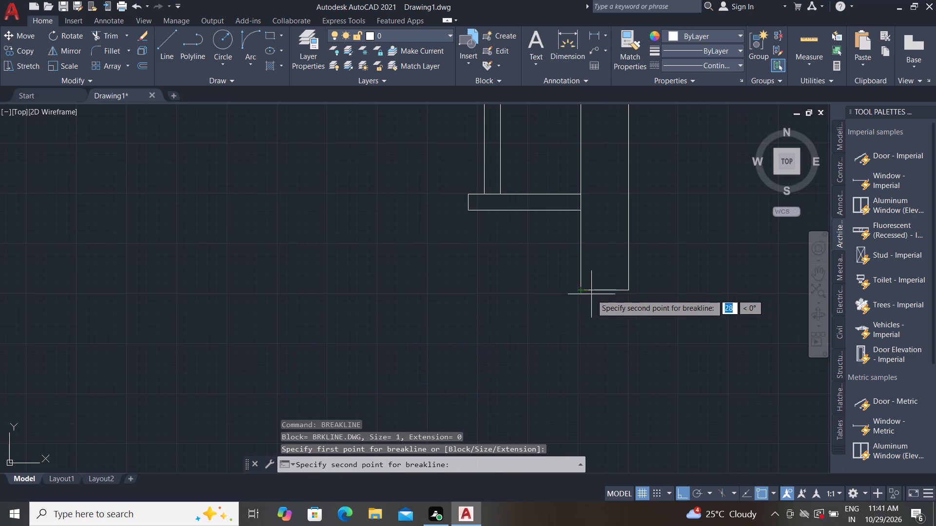
left_click(631, 292)
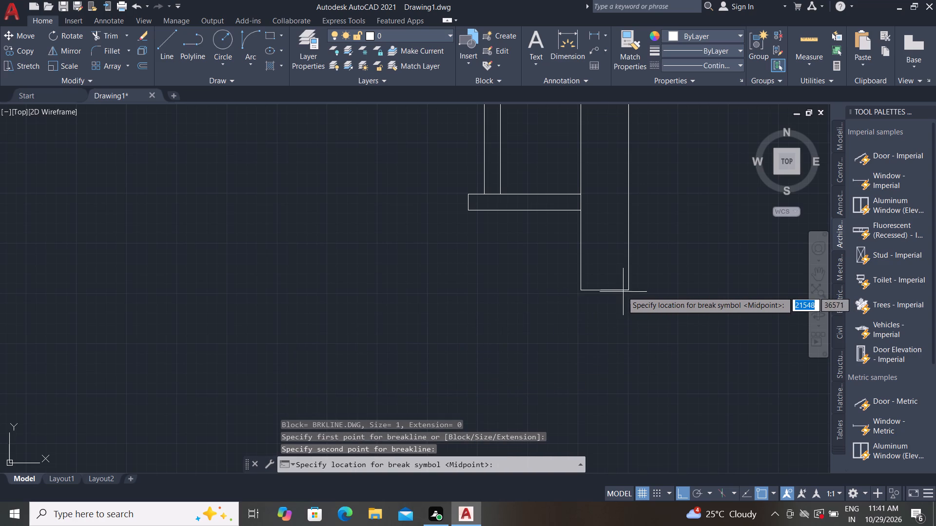
left_click(607, 289)
Stretch the upper peak of the break symbol straight upward to make the zigzag taller.
scroll(604, 289, "up", 13)
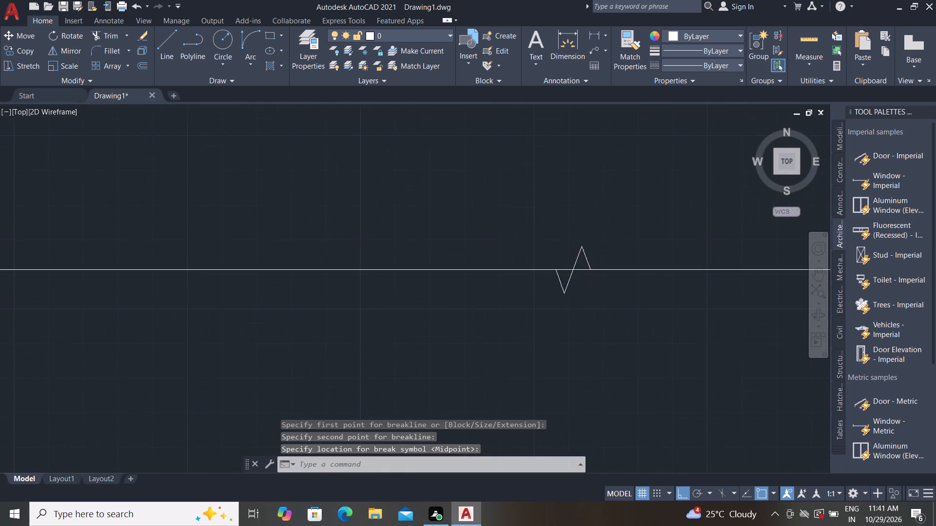
scroll(578, 266, "up", 3)
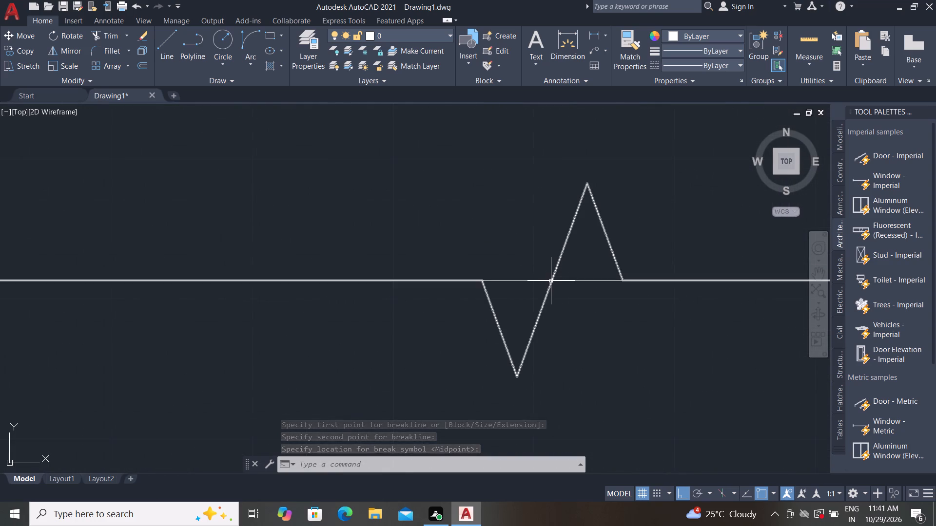
left_click(551, 281)
left_click(588, 181)
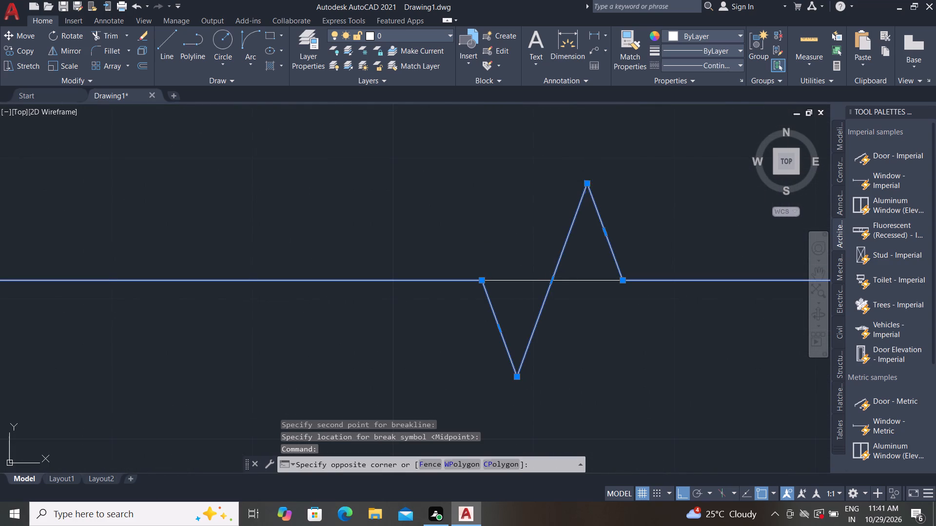
scroll(590, 183, "down", 1)
left_click(590, 182)
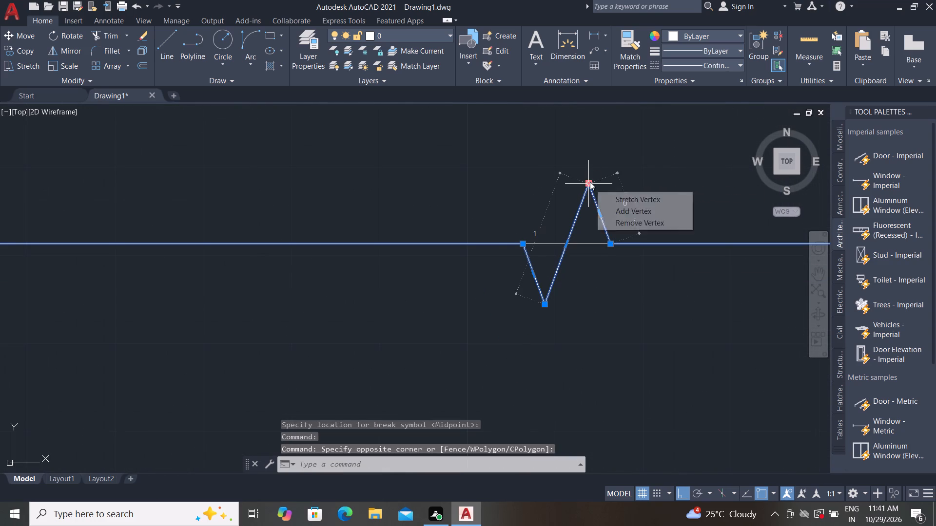
scroll(593, 165, "down", 3)
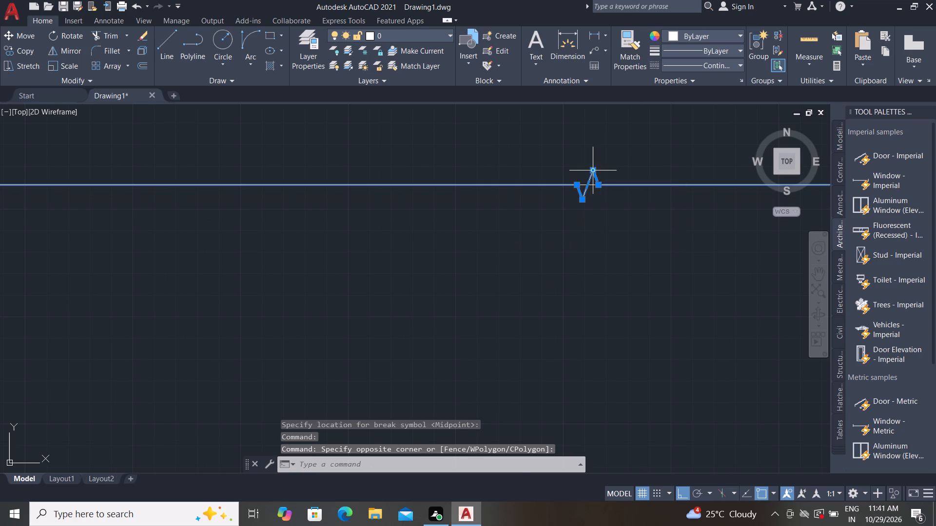
left_click(593, 168)
left_click(604, 117)
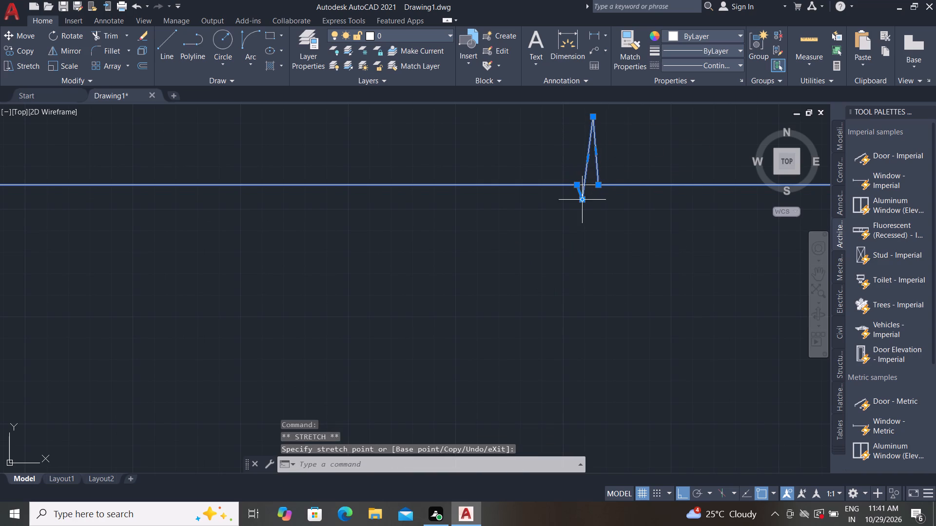
Stretch the break symbol's lower peak about 5 units straight down and its upper peak about 6 units straight up.
double_click(580, 199)
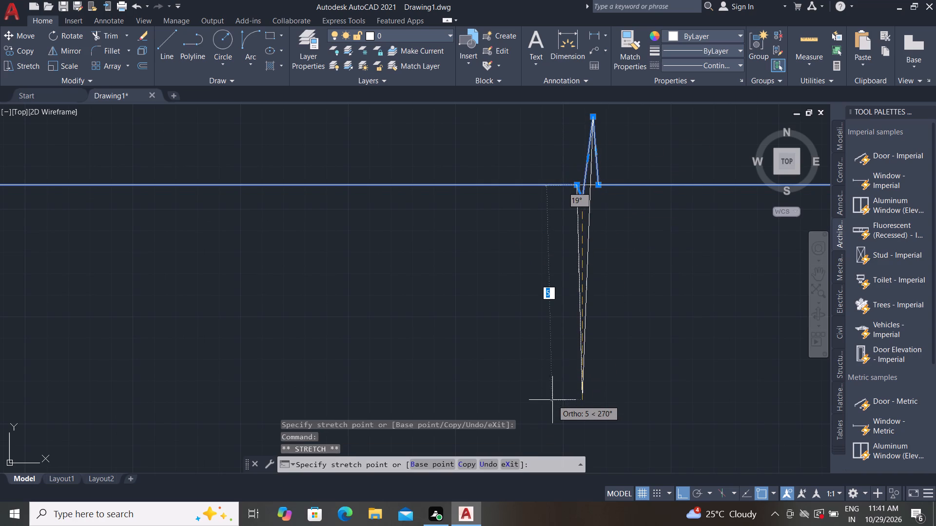
left_click(554, 405)
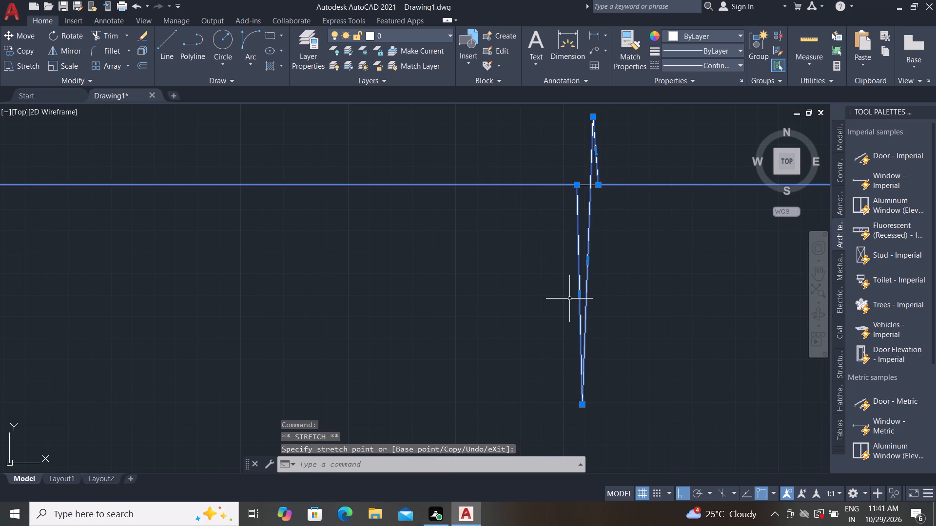
middle_click_drag(570, 294, 518, 525)
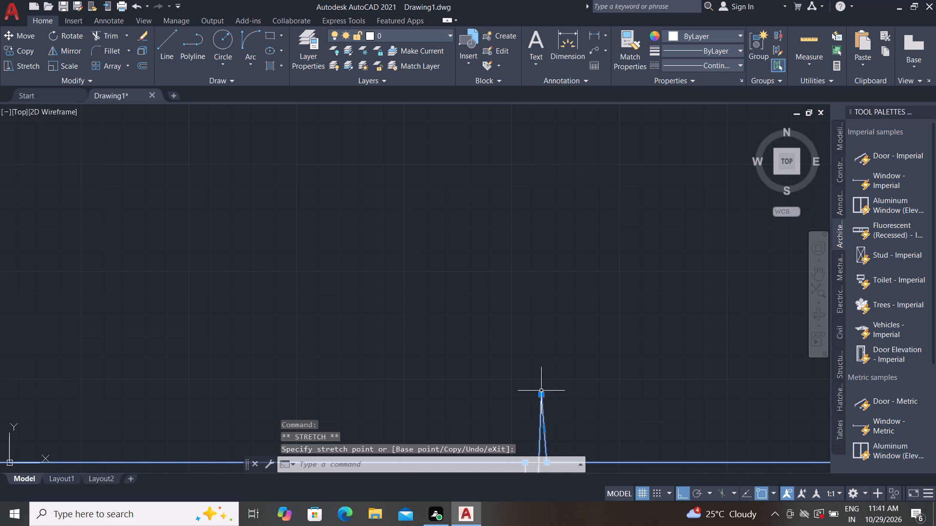
left_click(541, 394)
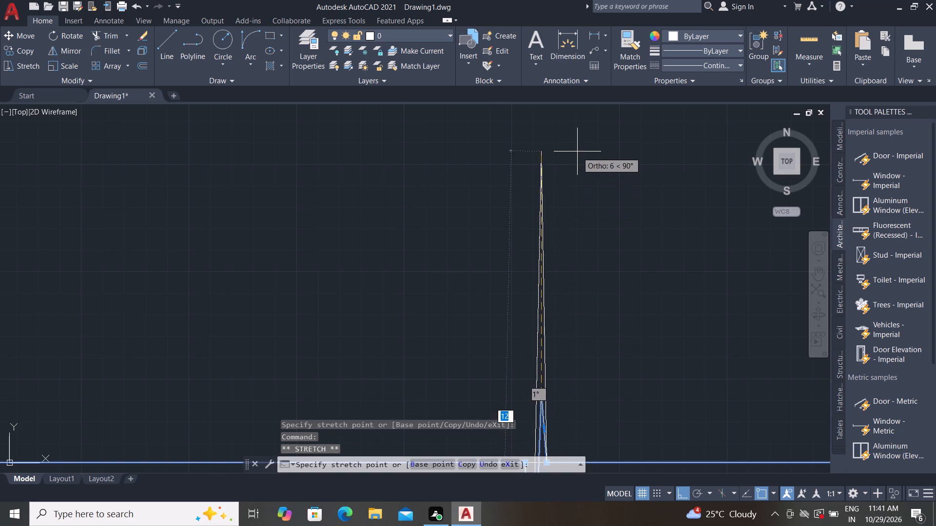
left_click(577, 150)
Spread the break symbol's two base points apart horizontally along the wall's bottom line to widen the zigzag.
scroll(627, 245, "down", 3)
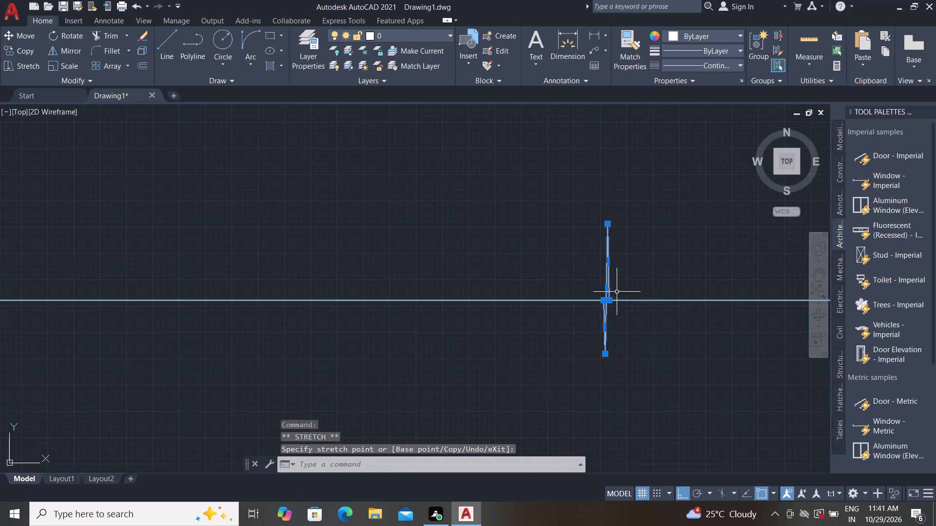
scroll(614, 299, "up", 5)
left_click(583, 297)
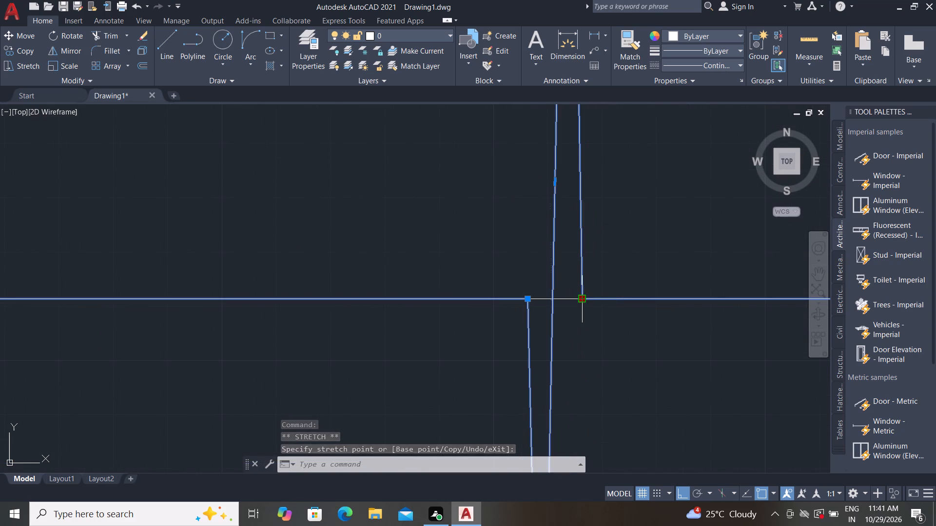
left_click(772, 311)
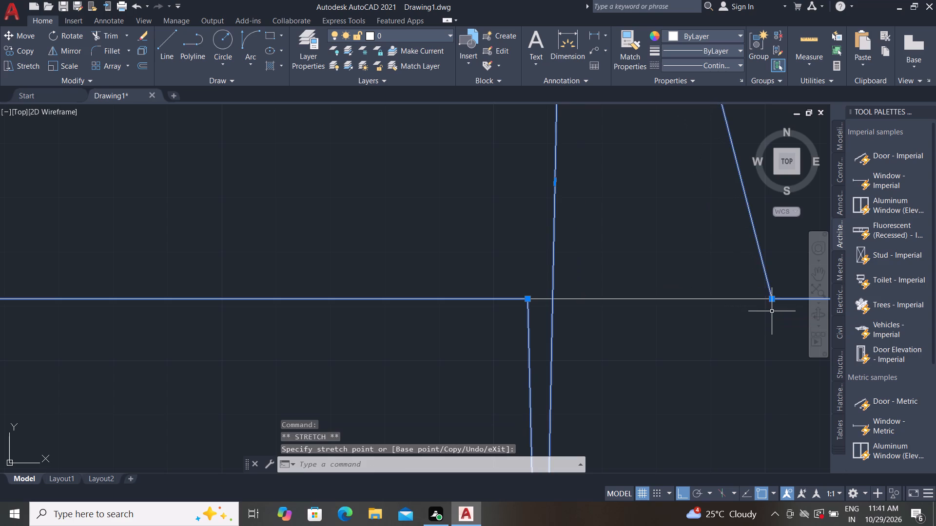
left_click(527, 299)
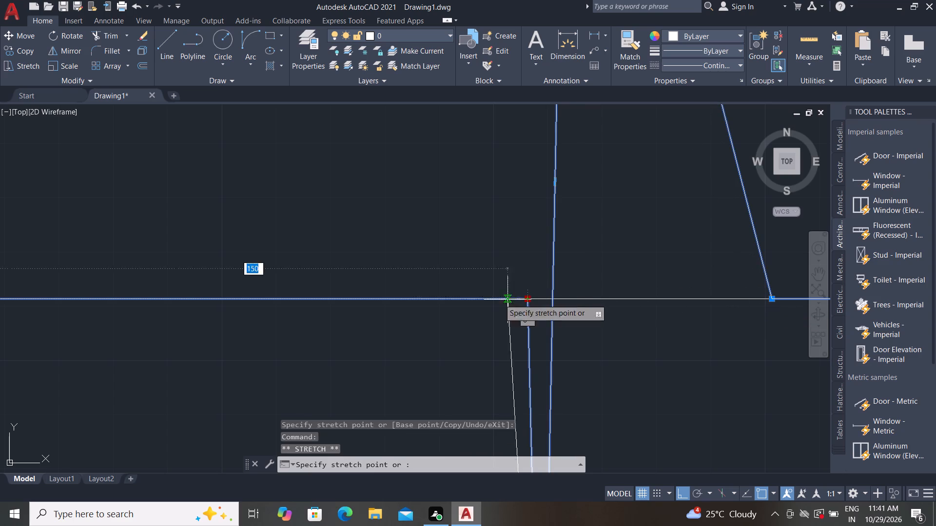
left_click(300, 276)
scroll(418, 253, "down", 2)
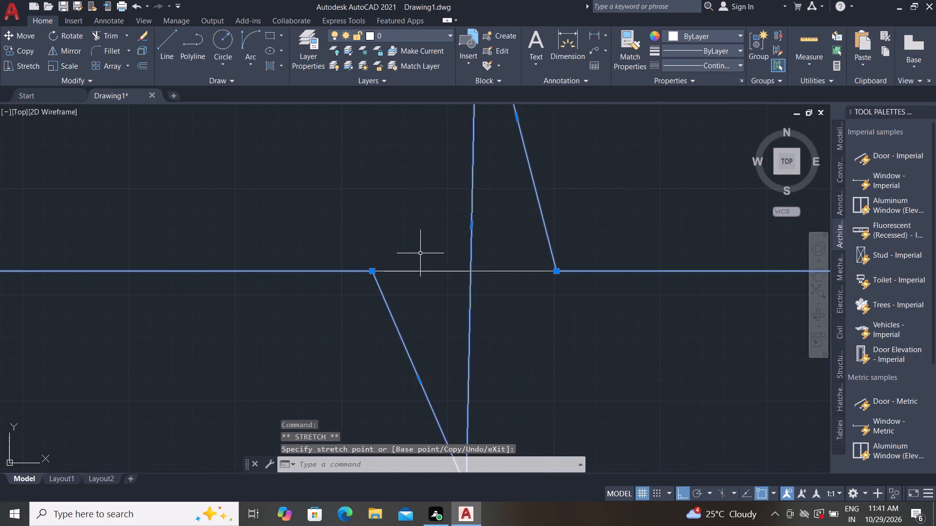
scroll(421, 254, "down", 2)
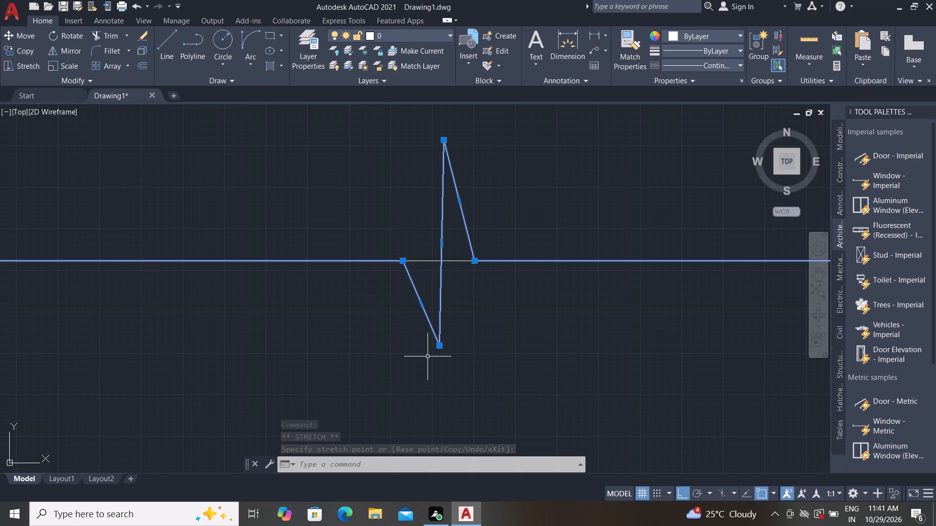
Stretch the break symbol's upper and lower peaks farther vertically so the zigzag is prominent relative to the wall's width.
left_click(440, 348)
left_click(440, 348)
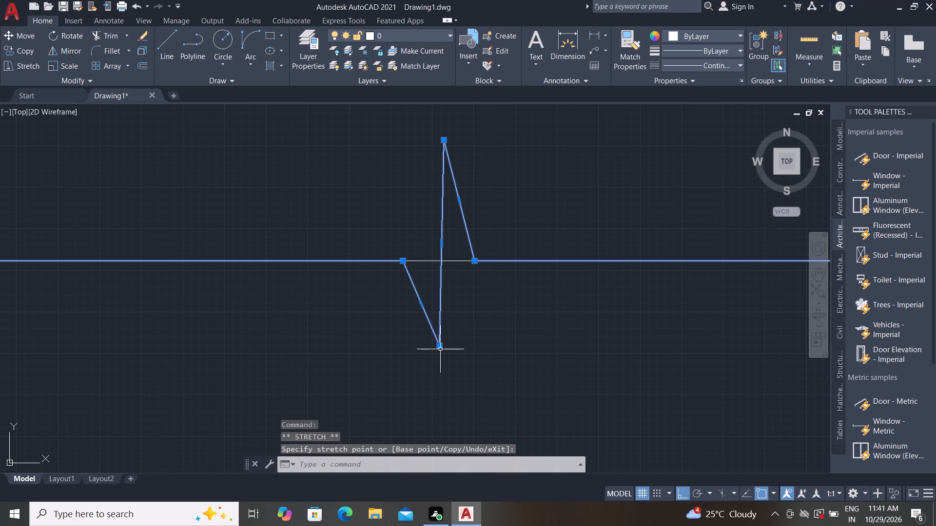
left_click(441, 343)
scroll(448, 396, "down", 4)
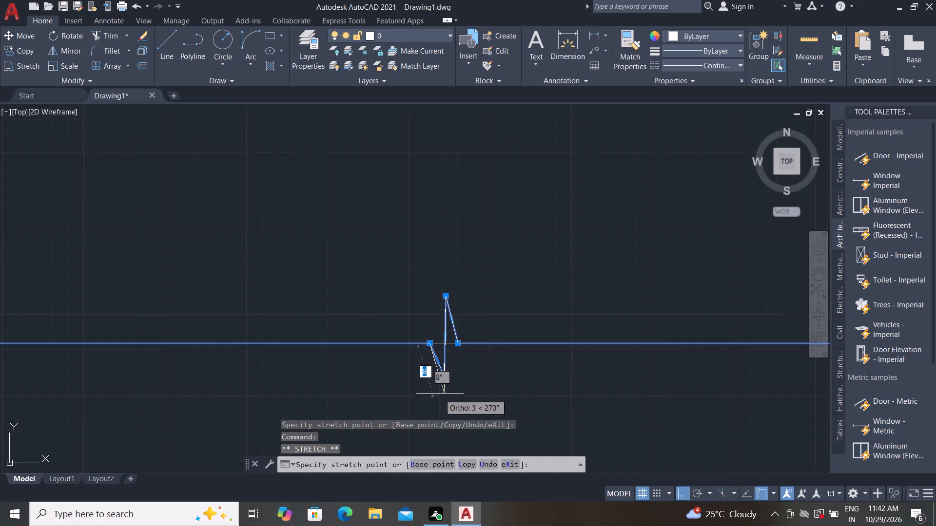
left_click(433, 438)
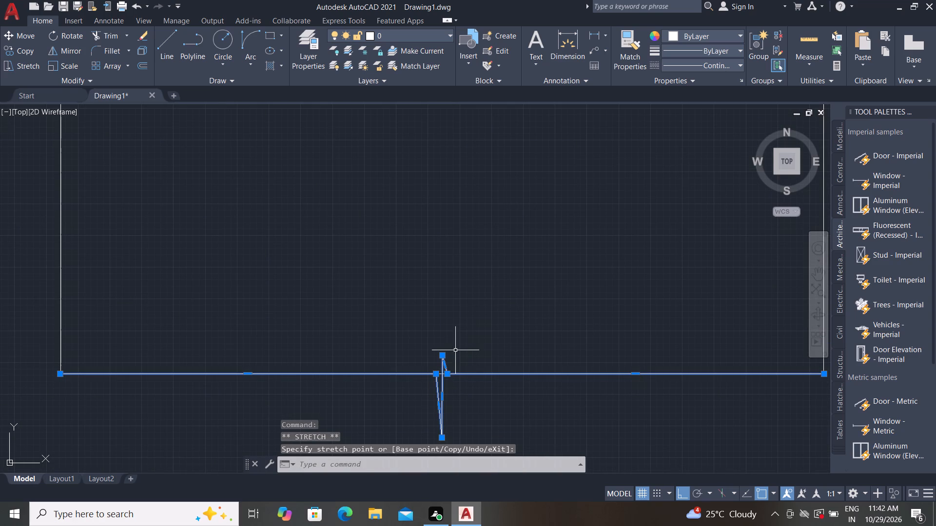
left_click(440, 355)
left_click(440, 355)
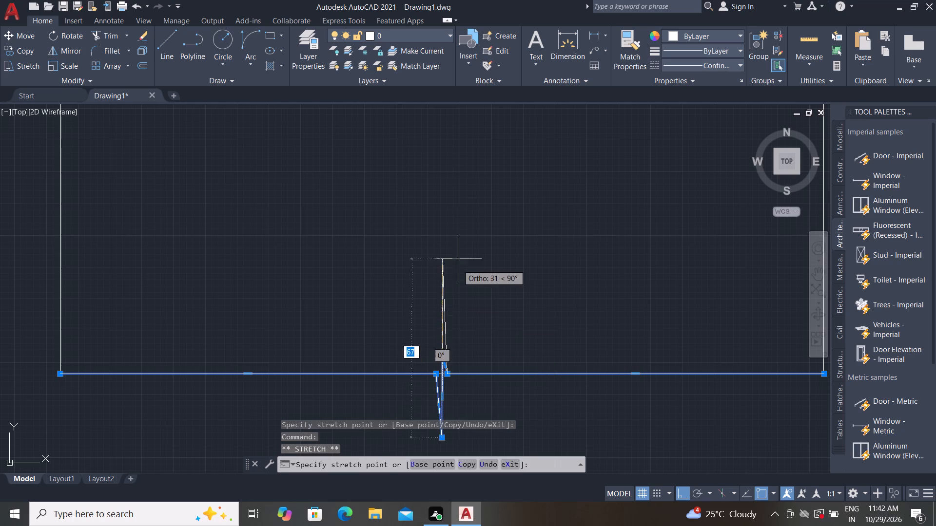
left_click(461, 242)
scroll(459, 286, "down", 1)
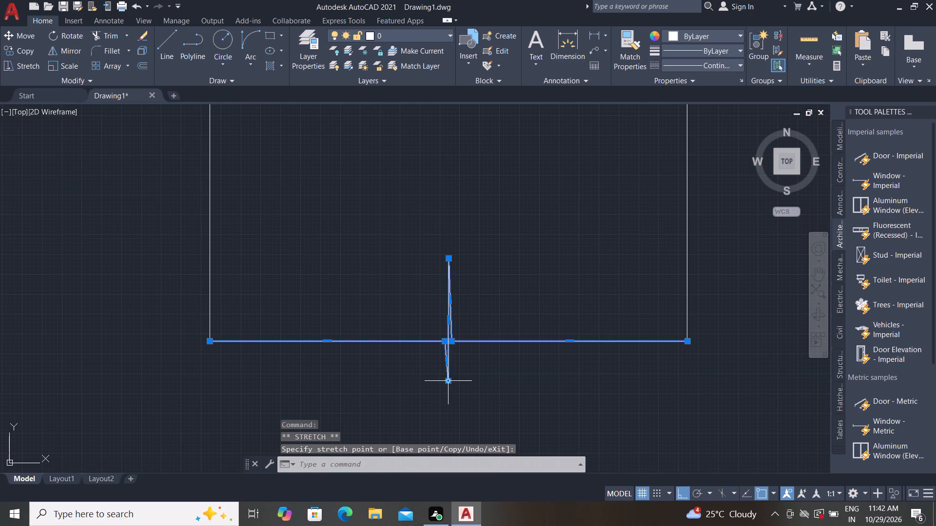
left_click(448, 378)
left_click(445, 426)
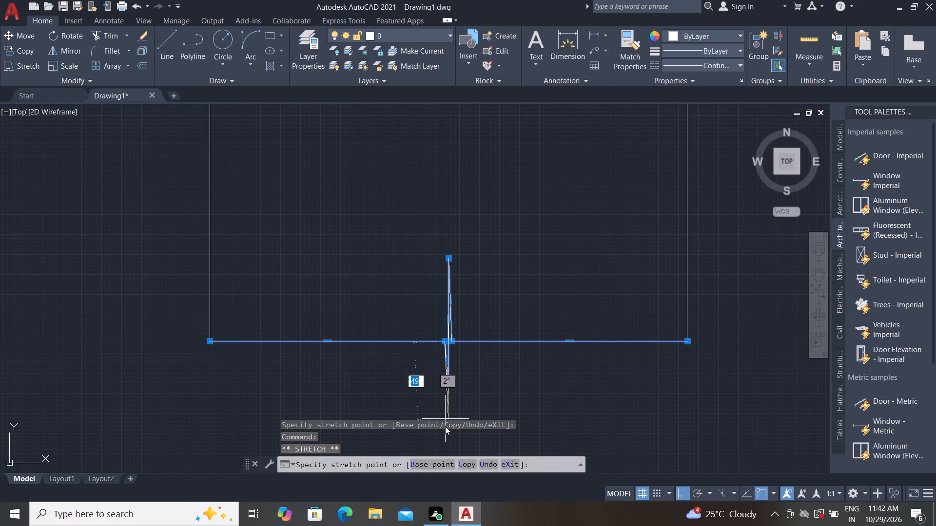
scroll(463, 391, "down", 1)
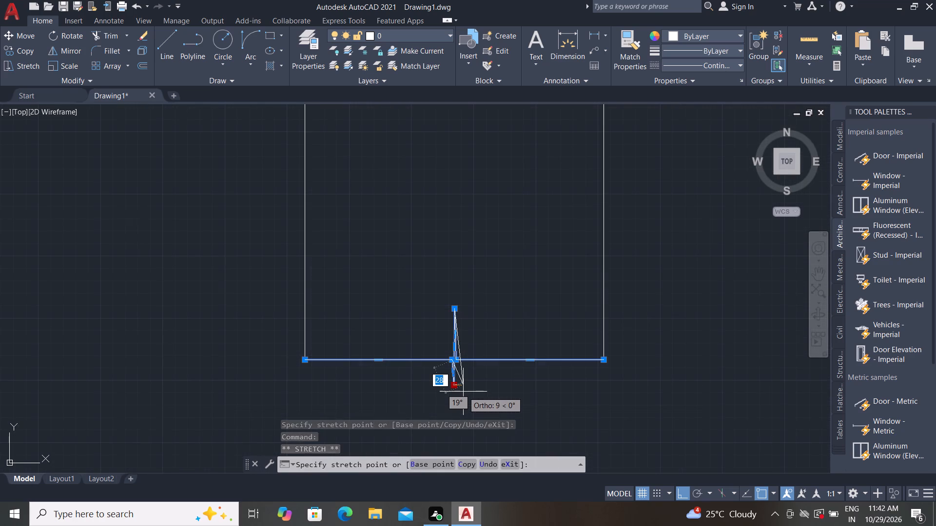
left_click(457, 418)
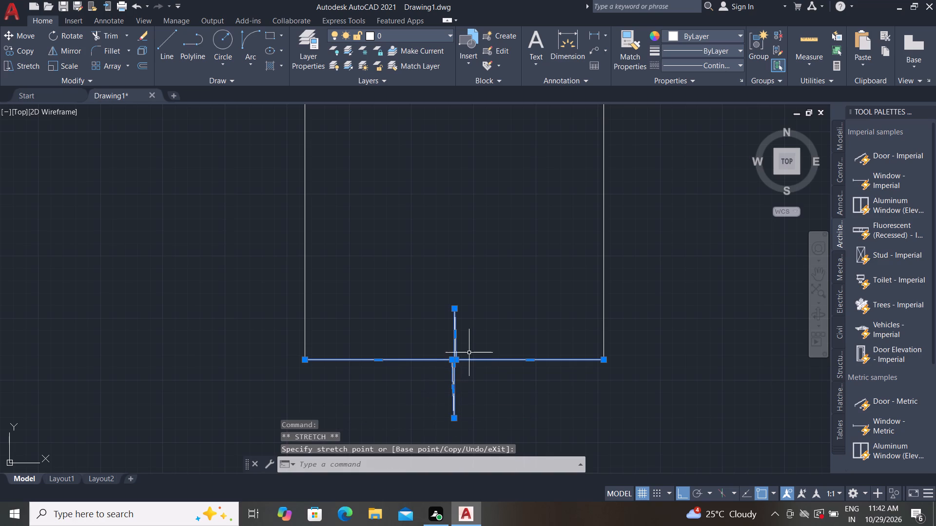
Move the break symbol's two base points farther outward along the bottom line, roughly evenly about the zigzag's centre.
scroll(454, 357, "up", 5)
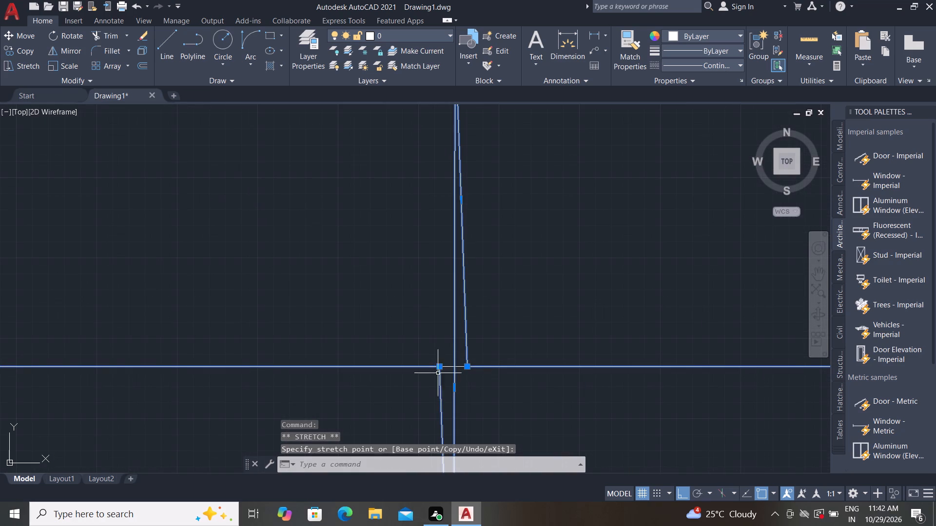
left_click(437, 366)
left_click(323, 359)
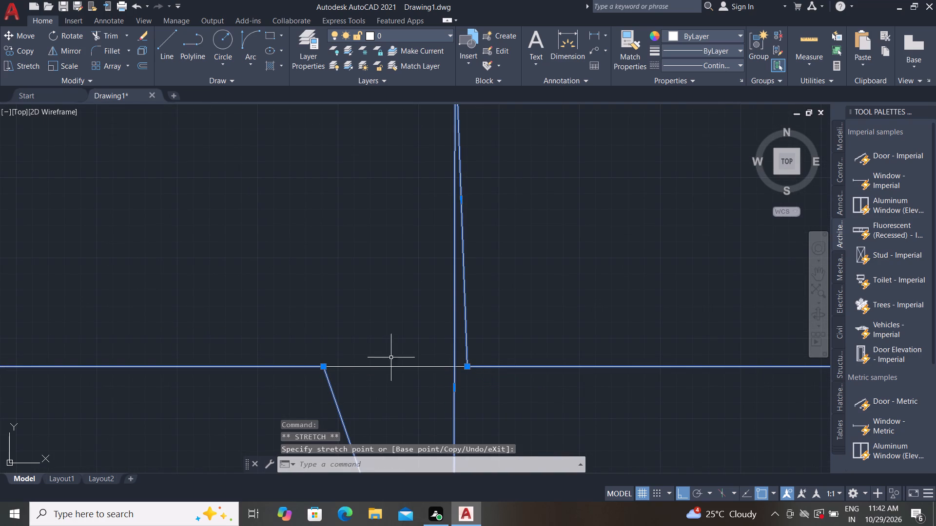
left_click(467, 369)
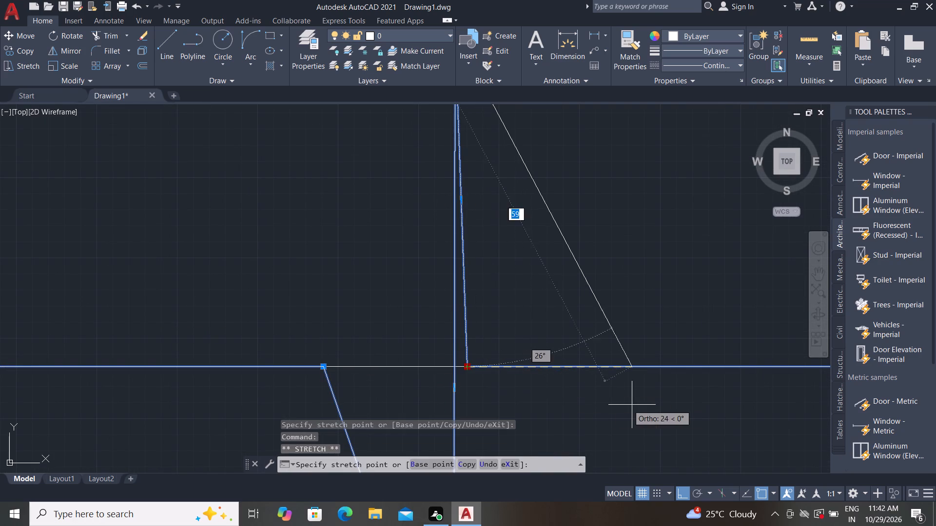
left_click(666, 369)
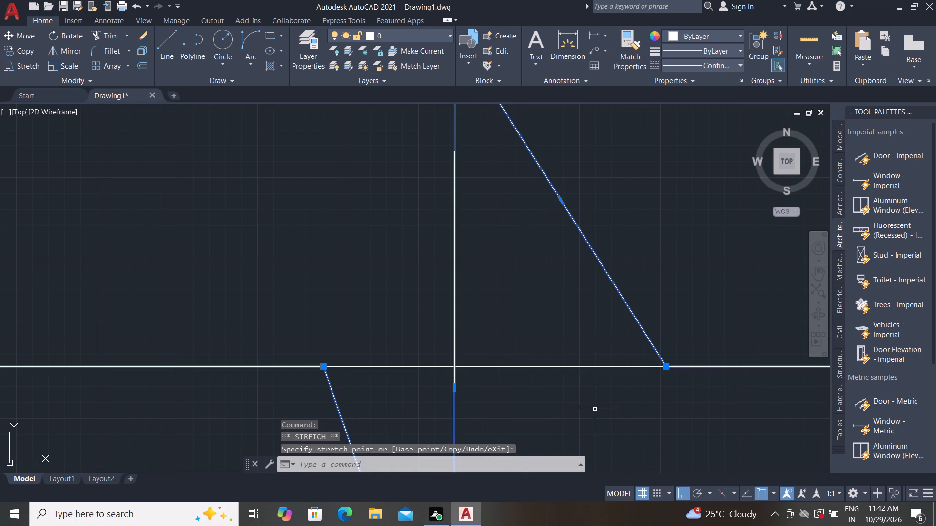
scroll(600, 400, "down", 2)
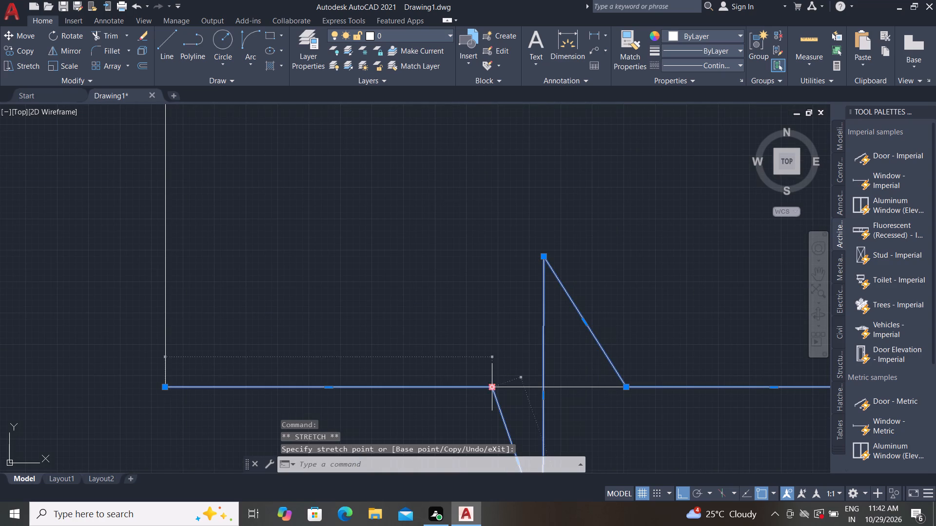
left_click(490, 387)
left_click(451, 388)
scroll(521, 347, "down", 1)
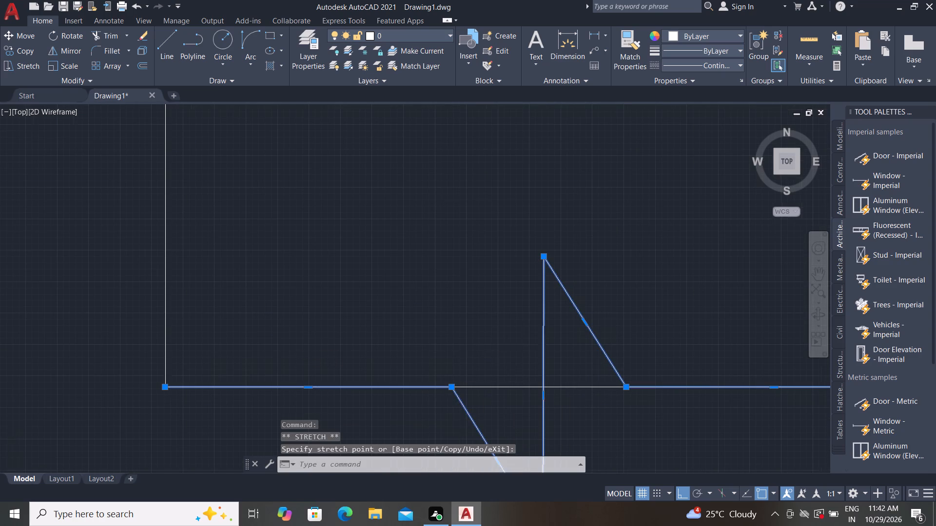
scroll(521, 347, "down", 3)
scroll(556, 371, "down", 2)
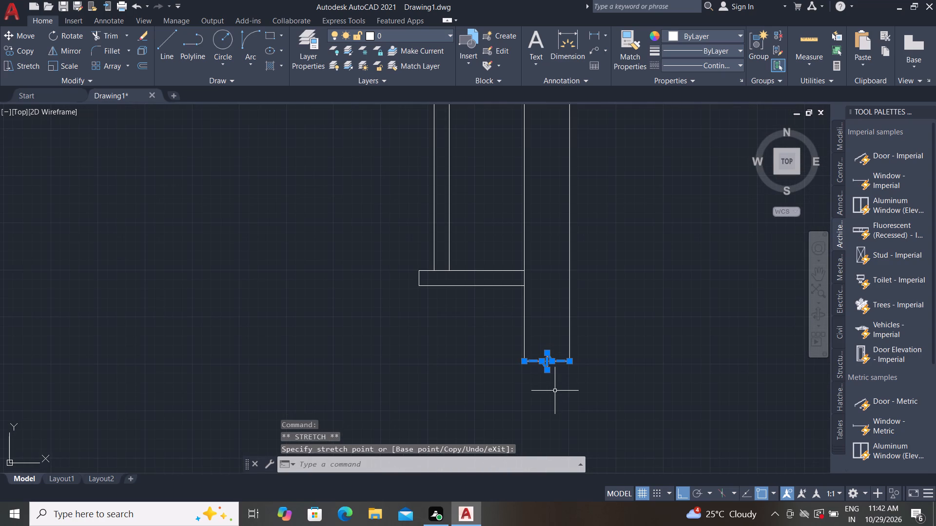
key("Escape")
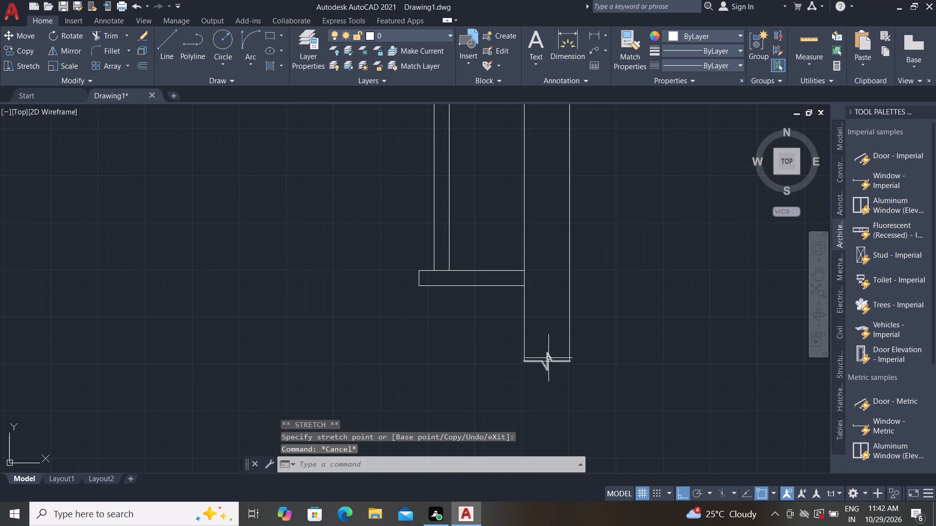
Trim away the straight bottom line segments running through the zigzag, on both sides of its central stroke.
scroll(548, 358, "up", 3)
type("TR")
key("space")
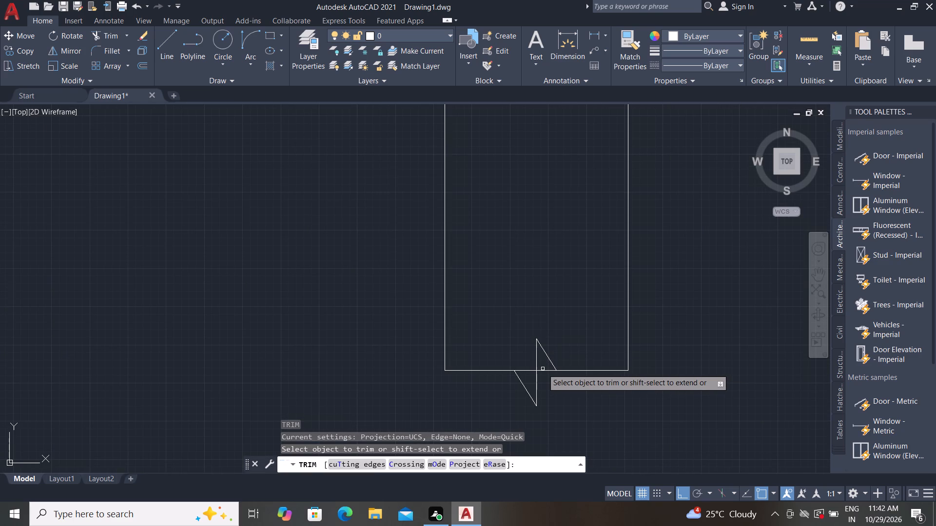
left_click(545, 370)
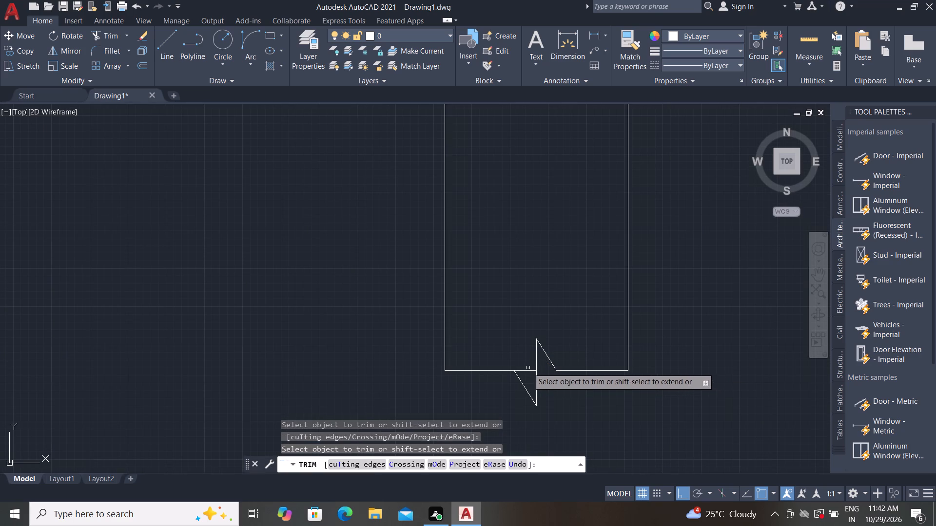
left_click(528, 368)
left_click(527, 372)
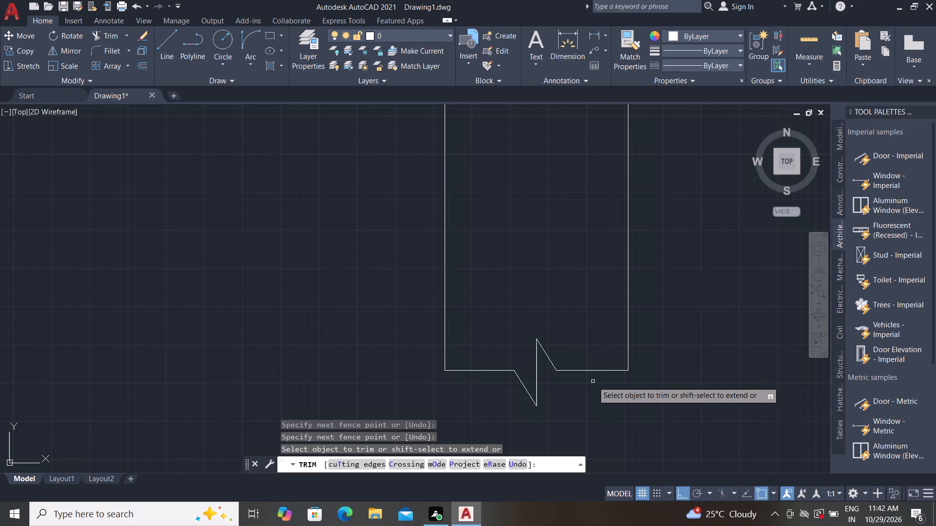
key("Escape")
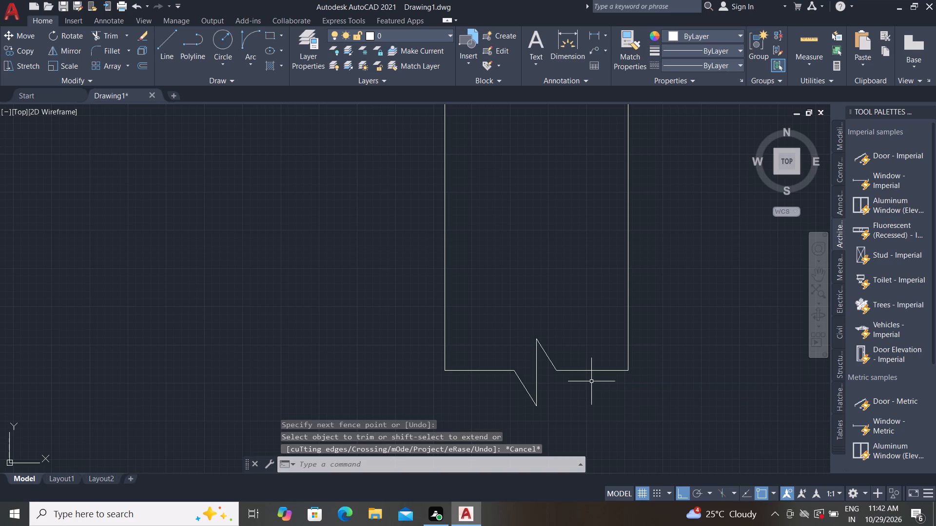
Draw a 100-unit horizontal line outward from the wall's bottom-left corner to extend the break line.
middle_click_drag(572, 394, 571, 394)
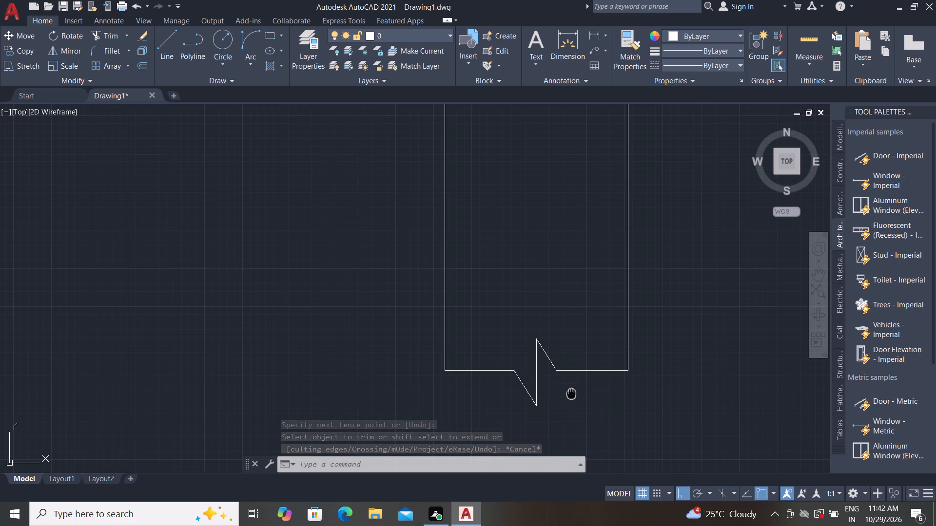
middle_click_drag(571, 394, 604, 236)
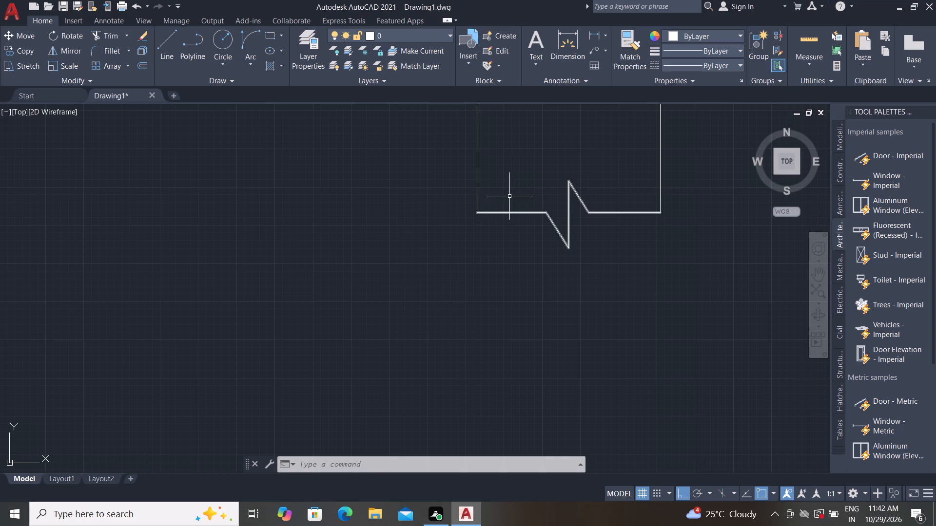
type("L")
key("space")
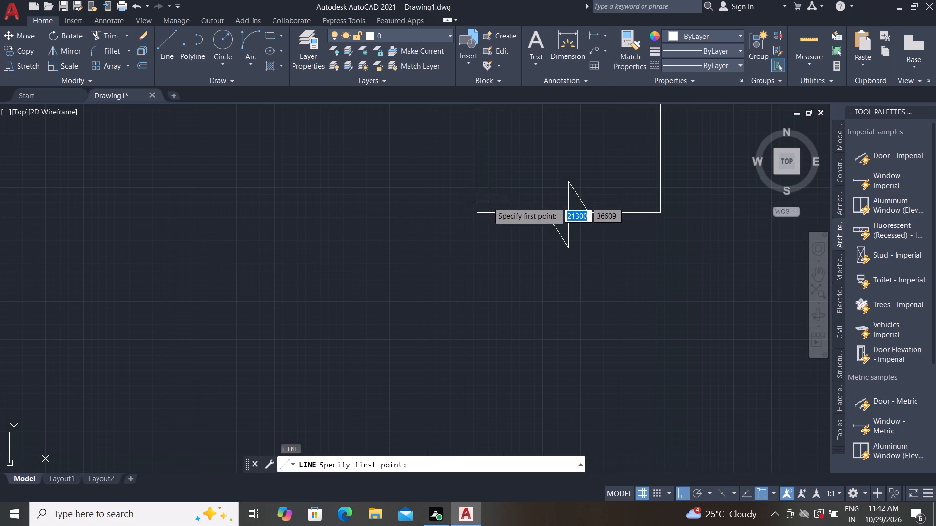
left_click(480, 211)
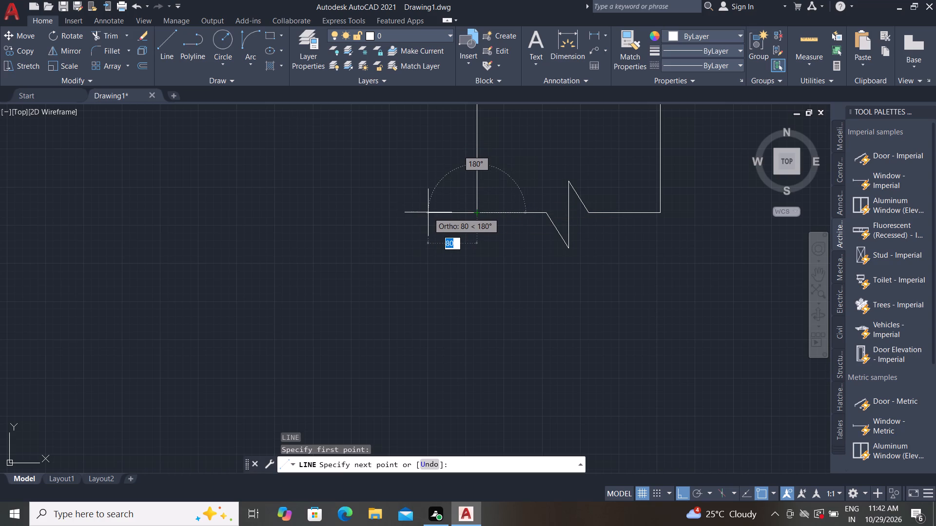
type("100")
key("space")
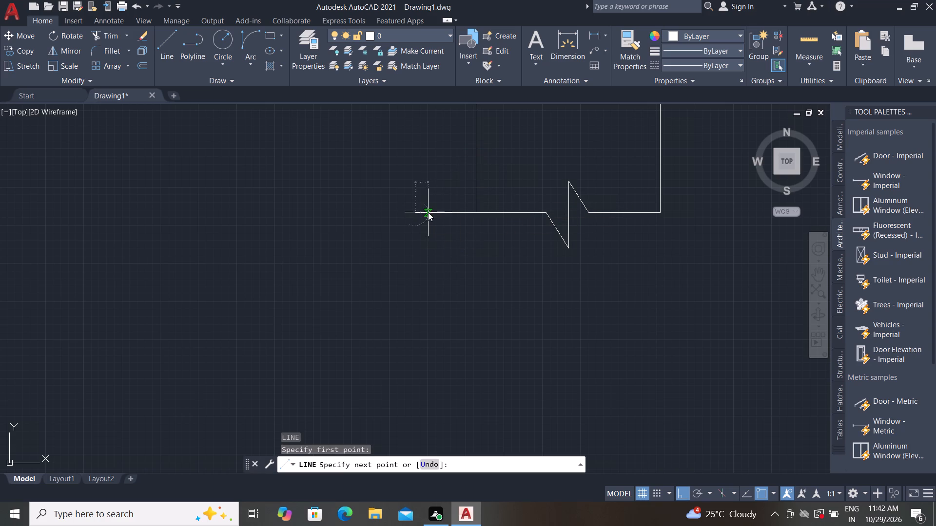
key("Escape")
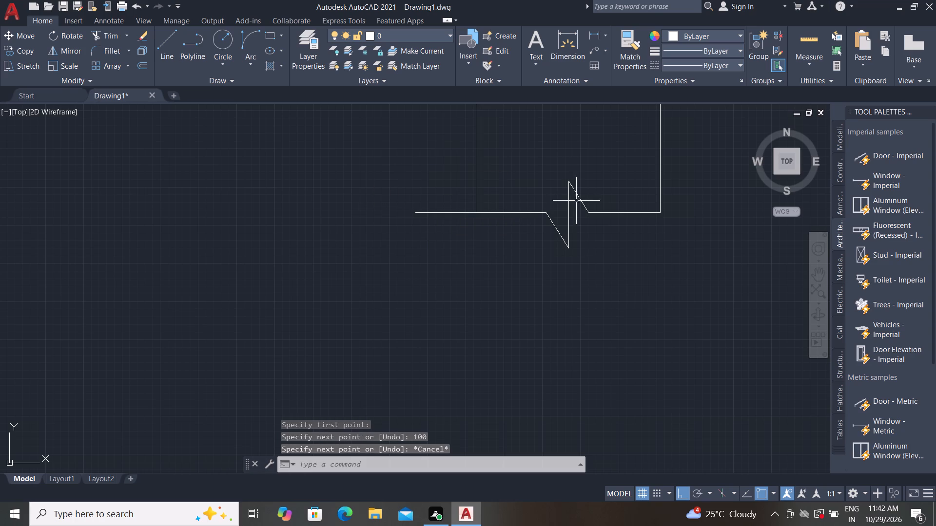
Draw a matching 100-unit horizontal line outward from the wall's bottom-right corner.
type("L")
key("space")
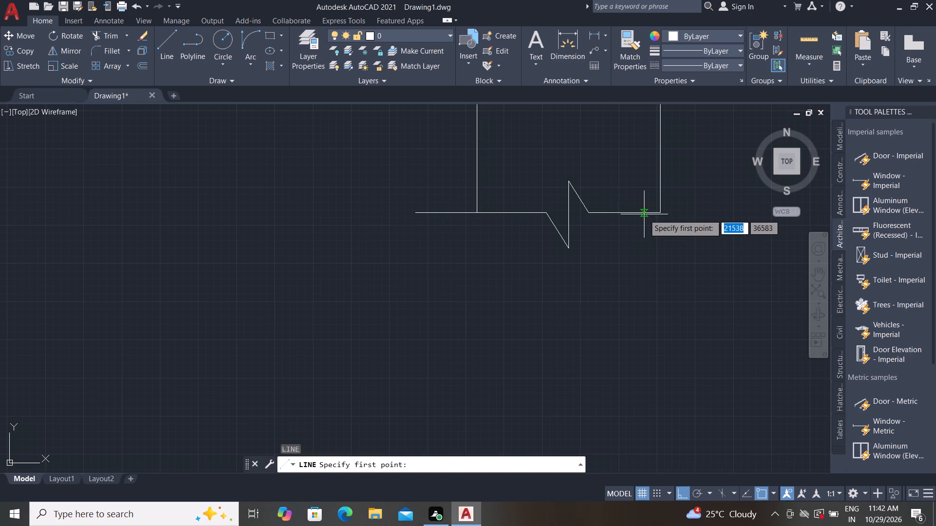
left_click(657, 214)
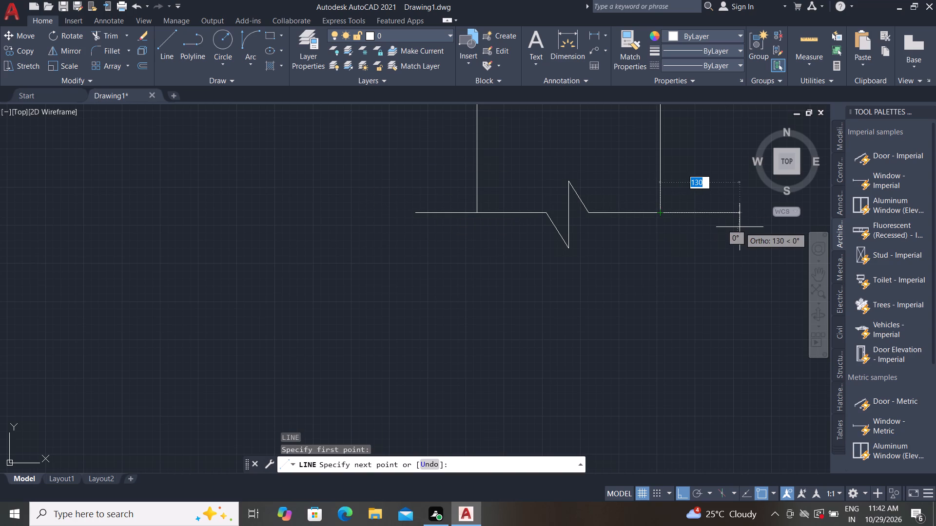
key("1")
type("00")
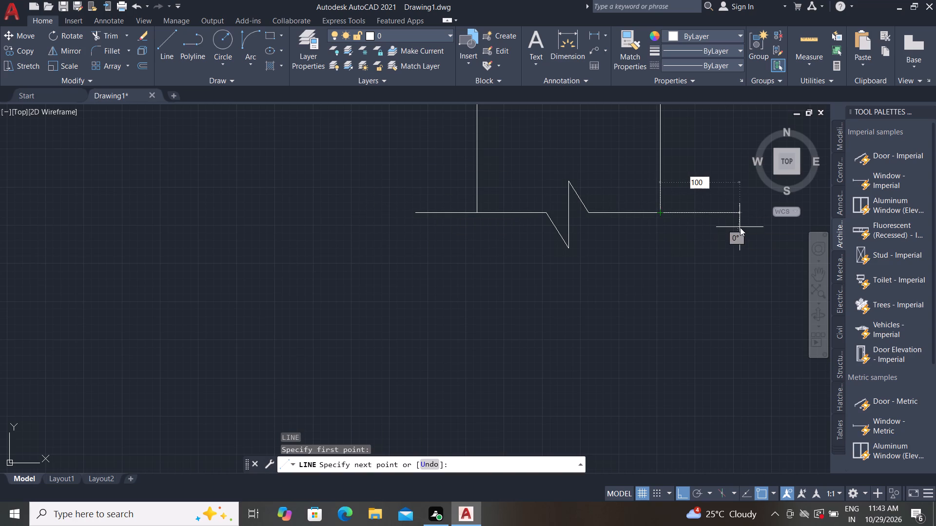
key("Return")
key("Escape")
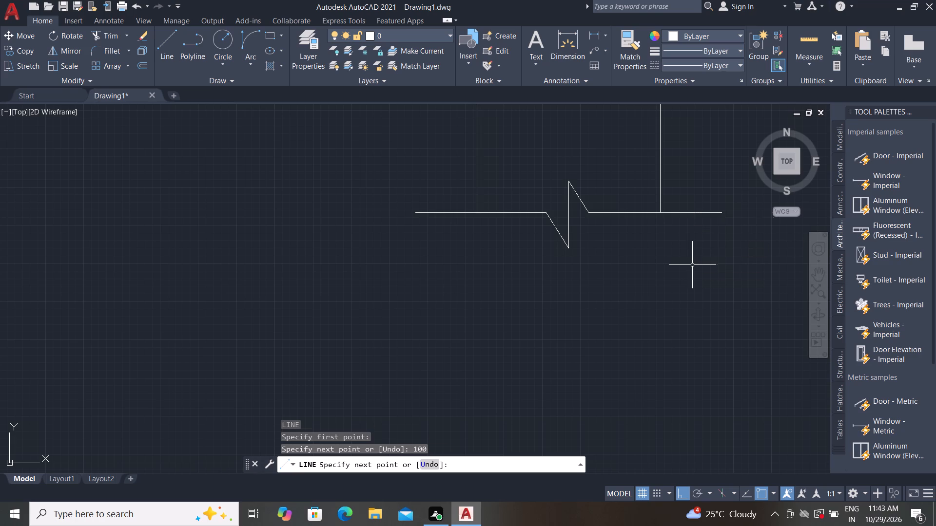
Stretch the break symbol's upper peak much higher and its lower peak about 143 units farther down.
left_click(569, 191)
left_click(570, 178)
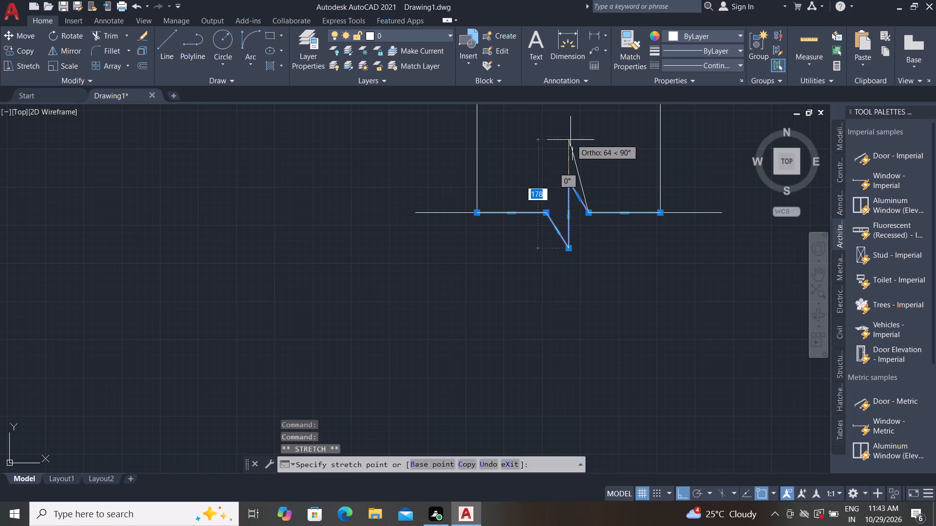
left_click(574, 115)
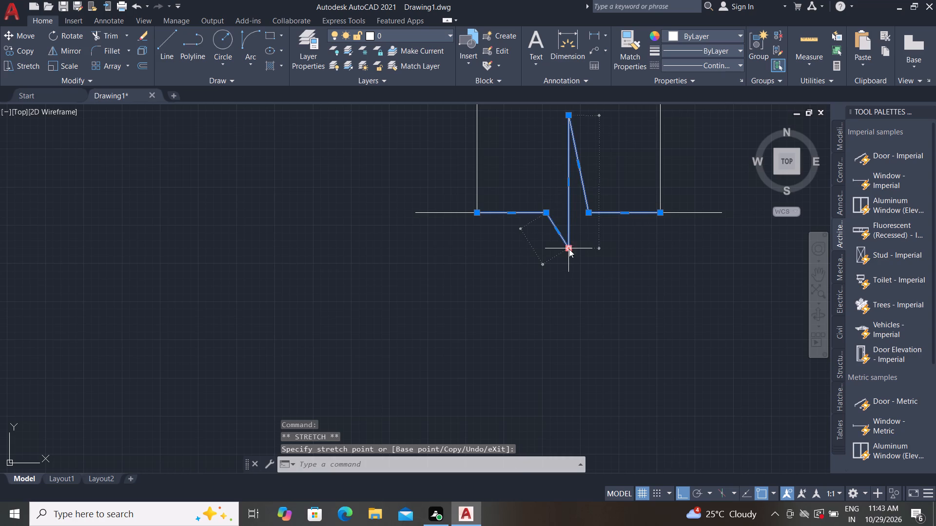
left_click(569, 249)
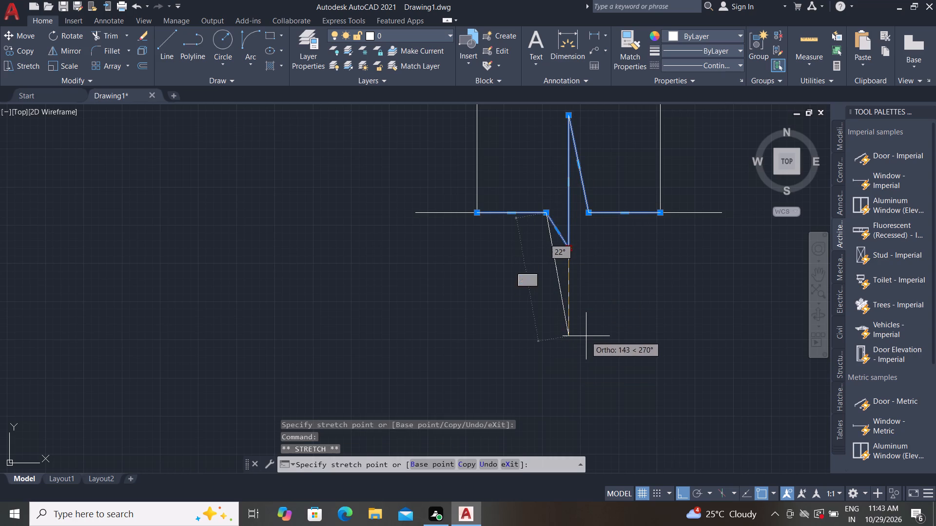
left_click(586, 336)
Move the zigzag's two base points outward to the midpoints of the adjoining horizontal segments.
left_click(548, 213)
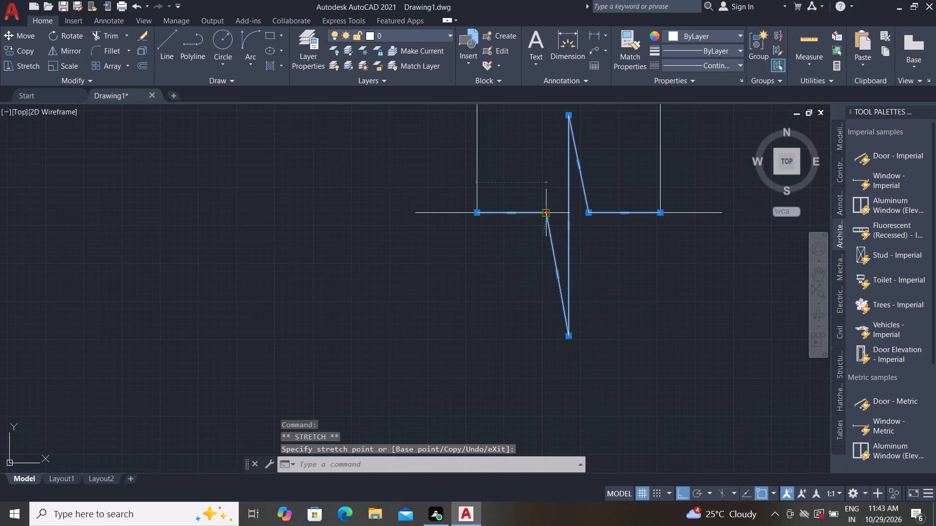
left_click(517, 217)
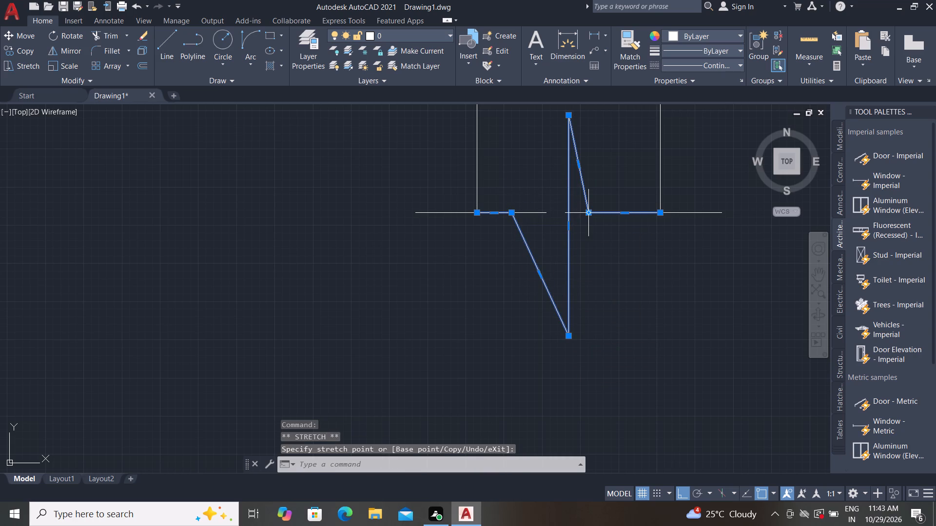
left_click(590, 215)
left_click(619, 215)
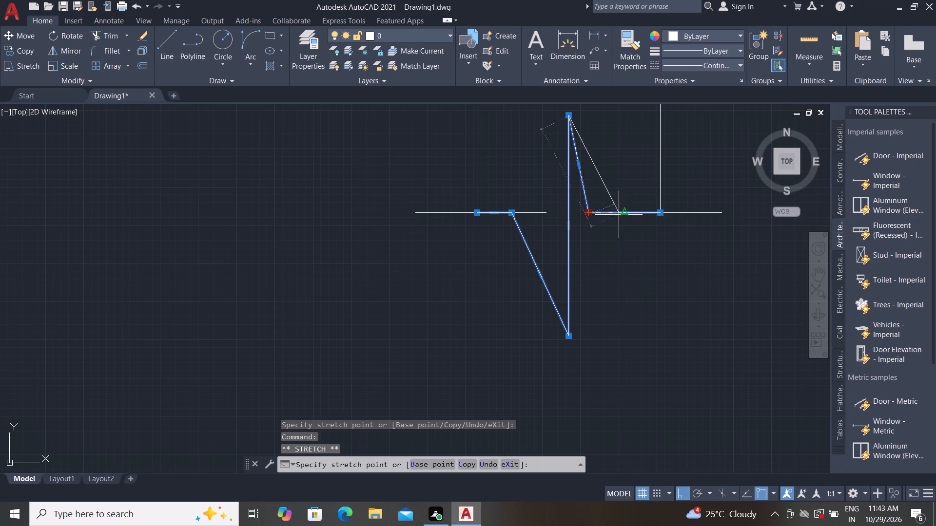
key("Escape")
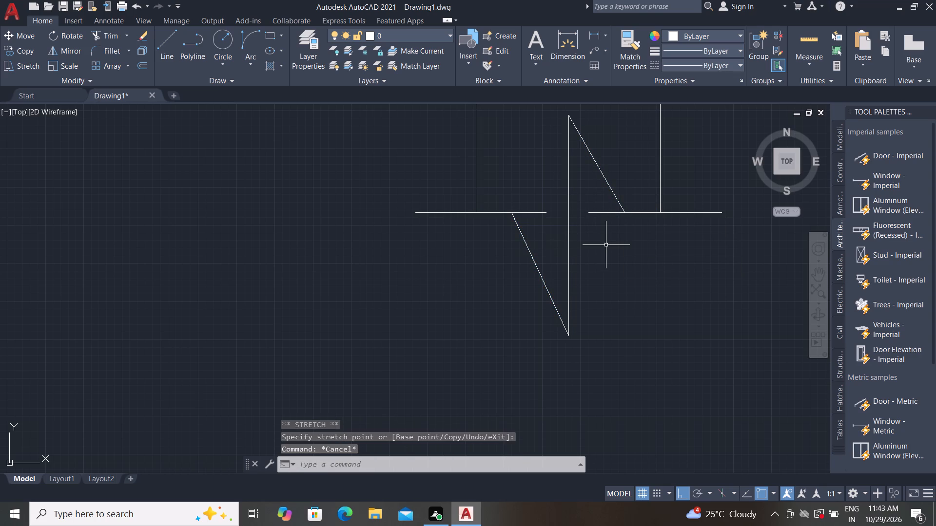
Trim the leftover straight bottom line pieces inside the widened zigzag on both sides of its central stroke.
type("TR")
key("space")
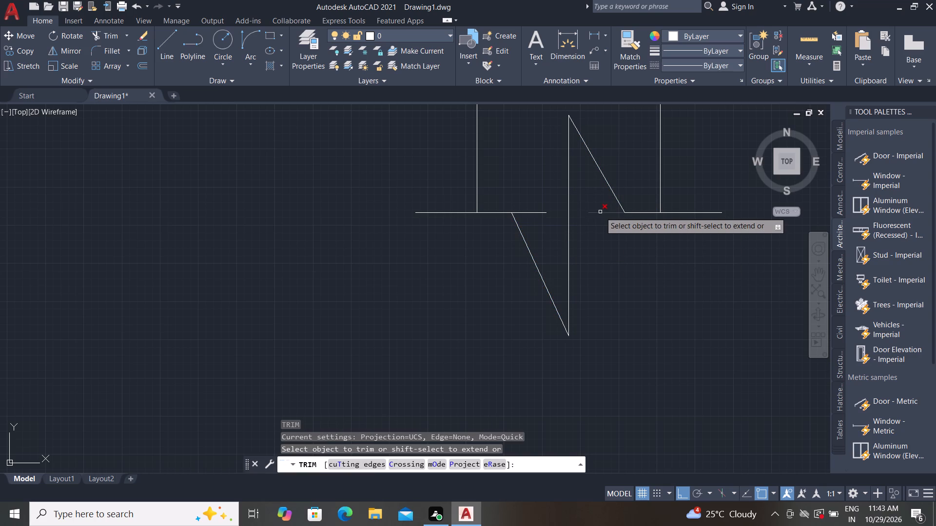
left_click(600, 211)
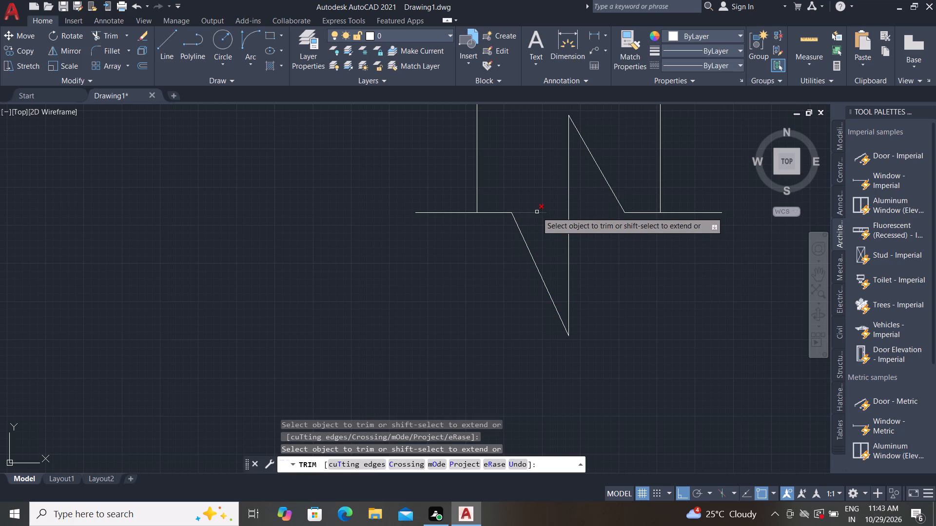
left_click(537, 212)
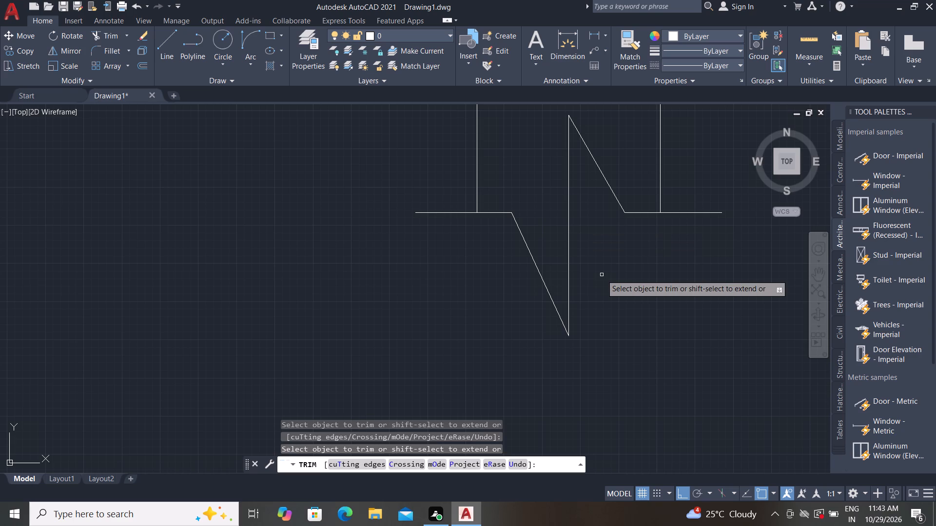
key("Escape")
Start a rectangle where the projecting slab meets the wall.
scroll(608, 279, "down", 4)
scroll(610, 321, "down", 2)
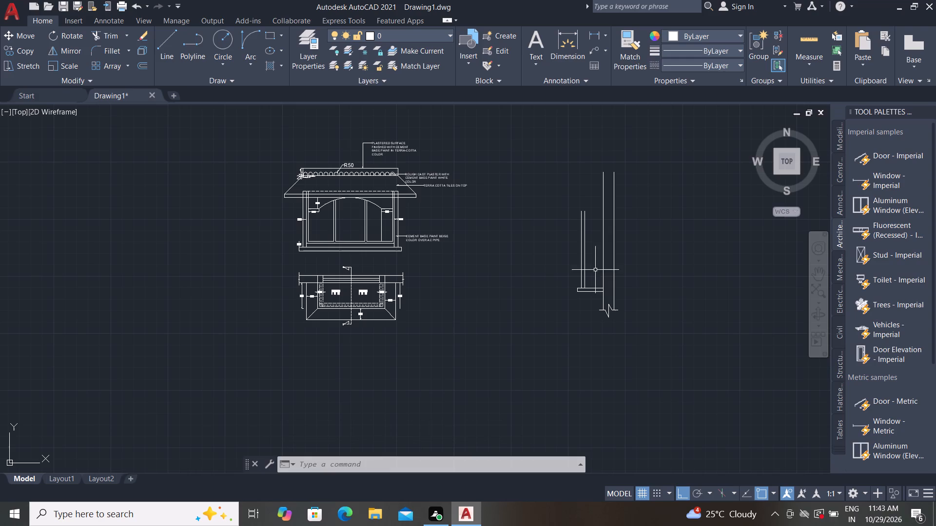
middle_click_drag(595, 270, 588, 279)
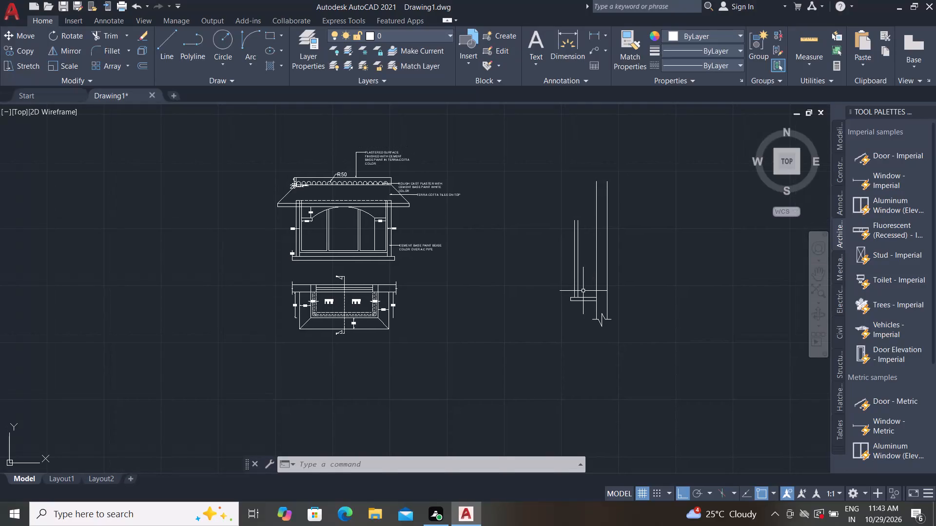
key("Escape")
scroll(600, 300, "up", 1)
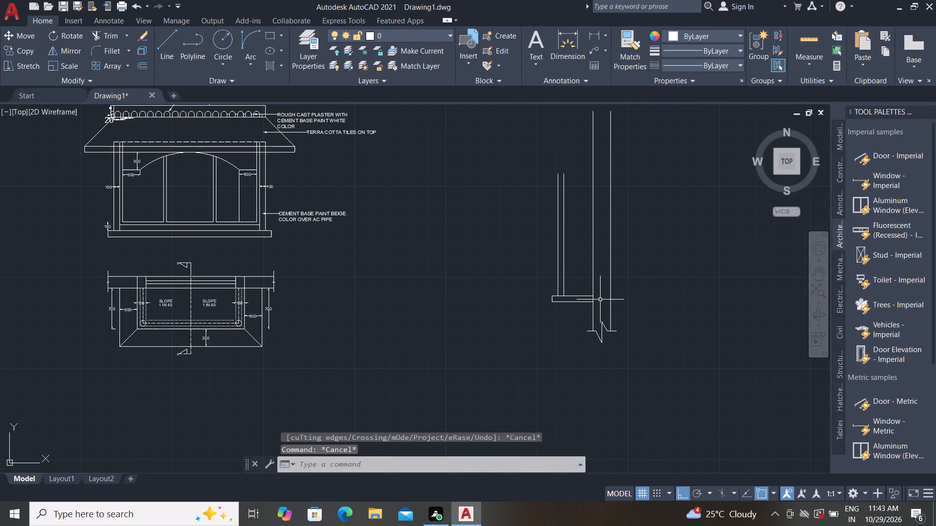
scroll(597, 310, "up", 3)
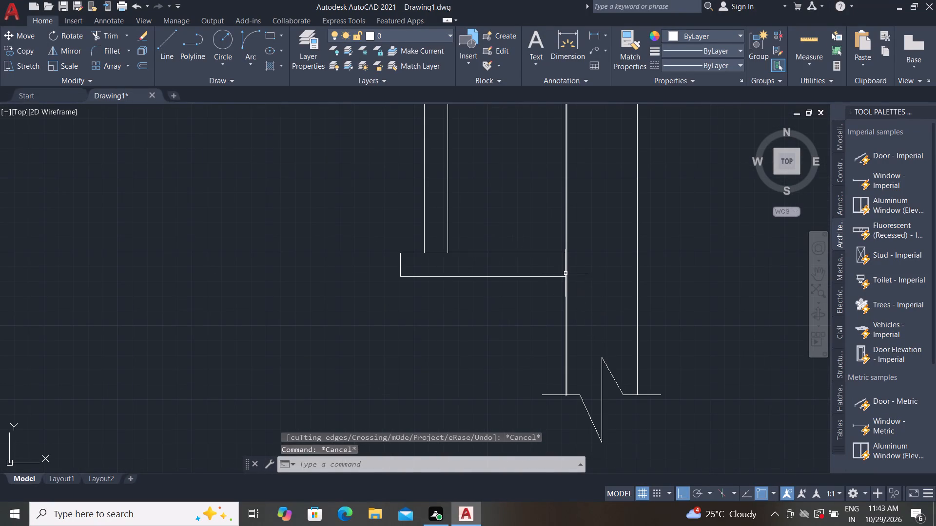
key("Escape")
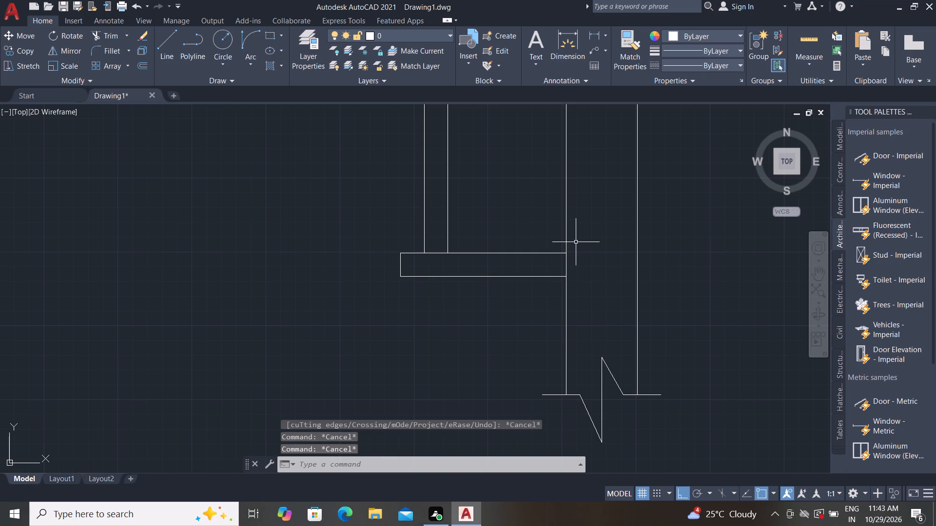
type("EC")
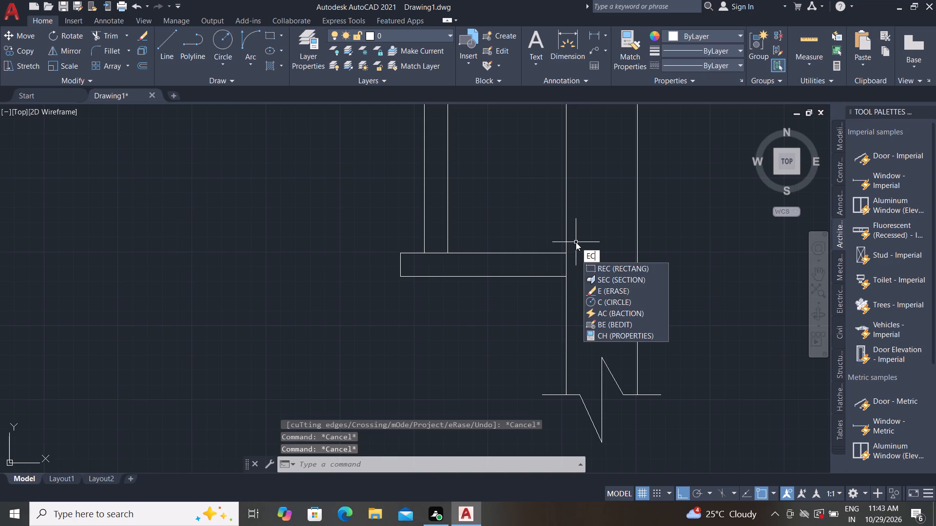